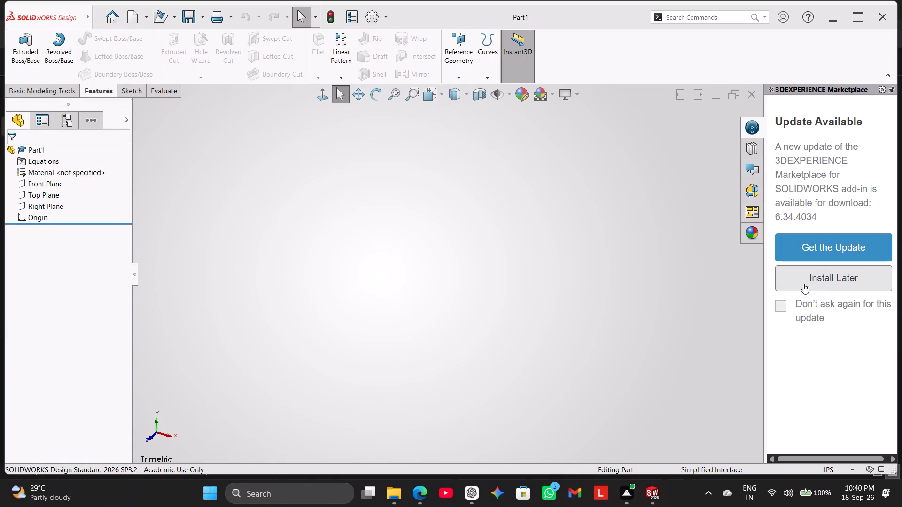
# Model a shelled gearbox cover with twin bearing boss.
# Shrink the marketplace side pane and maximize the program window.
pyautogui.moveTo(766, 107); pyautogui.dragTo(883, 113)
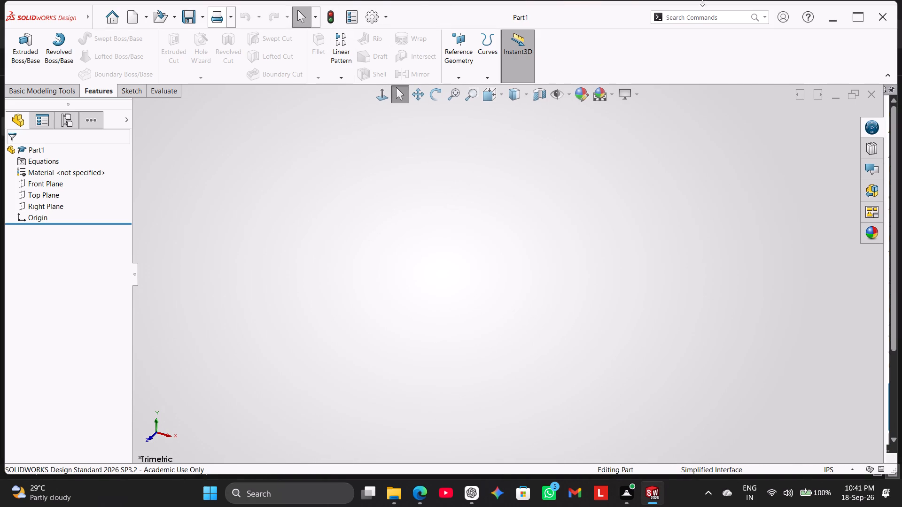
pyautogui.click(848, 17)
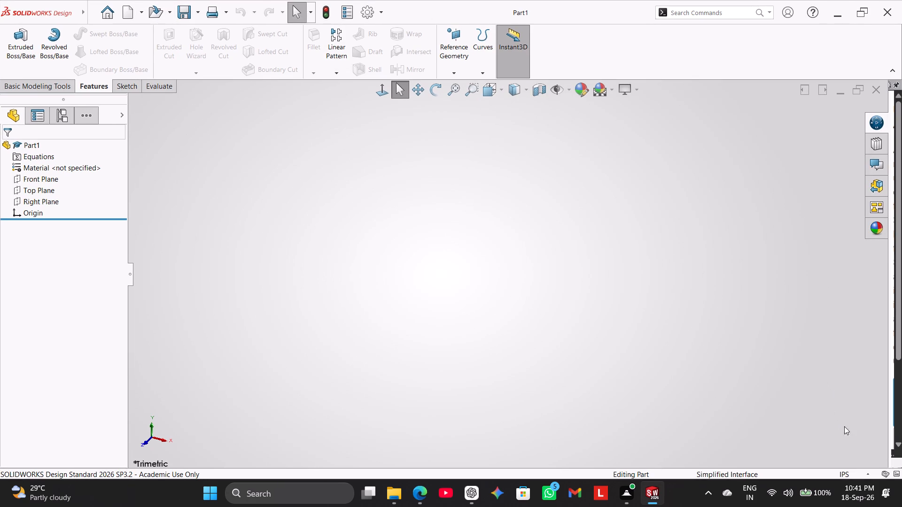
# Set the document's unit system to MMGS (millimeter, gram, second).
pyautogui.click(848, 469)
pyautogui.click(848, 471)
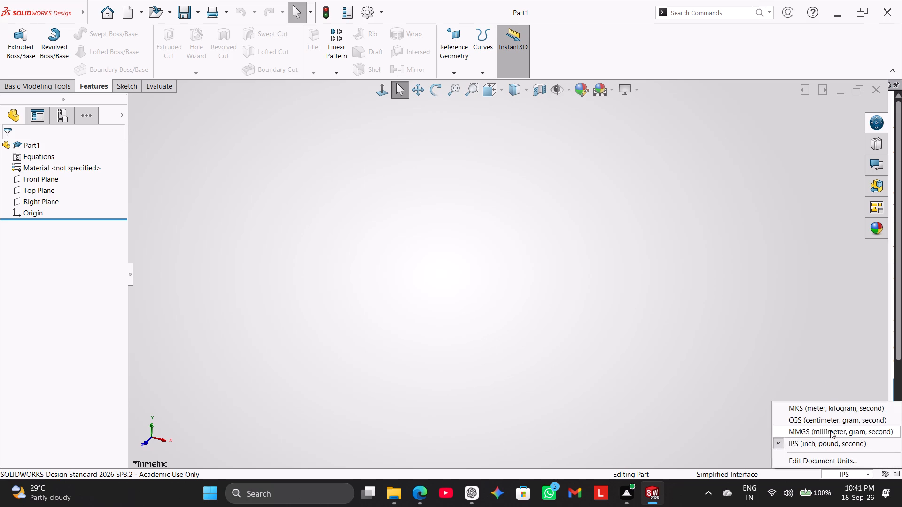
pyautogui.click(830, 430)
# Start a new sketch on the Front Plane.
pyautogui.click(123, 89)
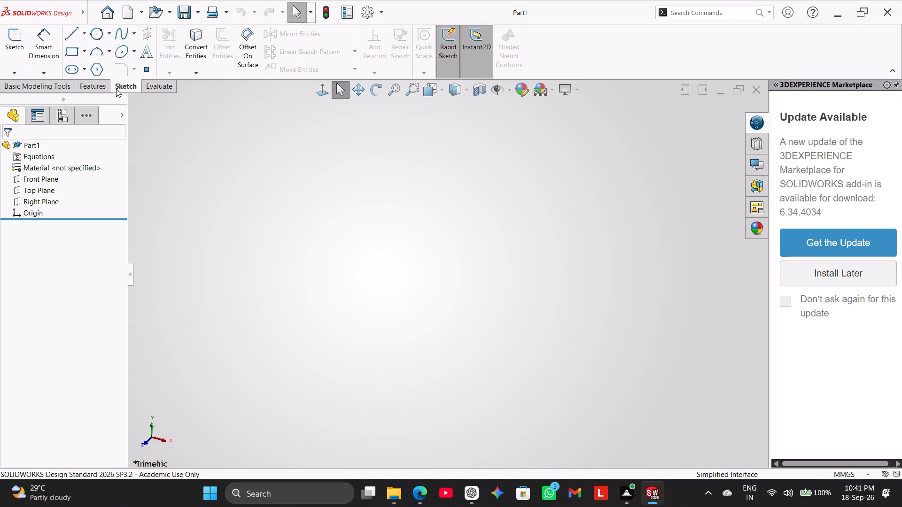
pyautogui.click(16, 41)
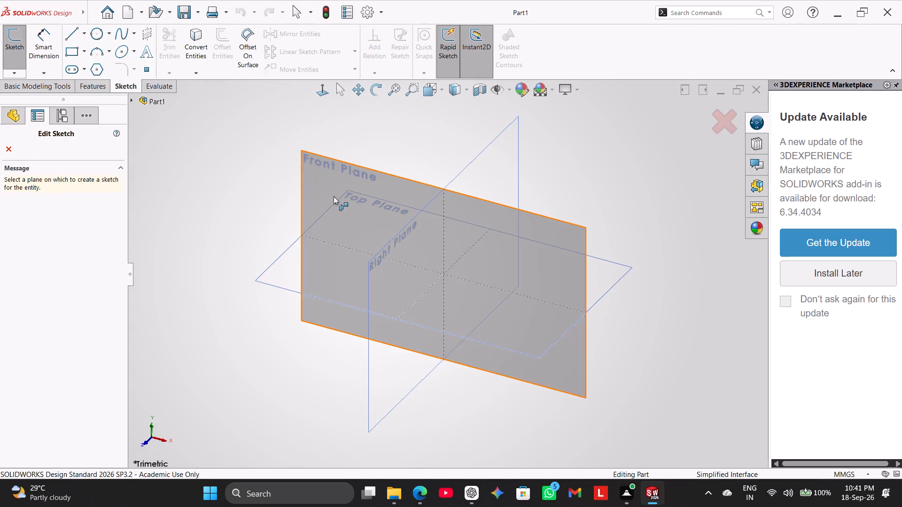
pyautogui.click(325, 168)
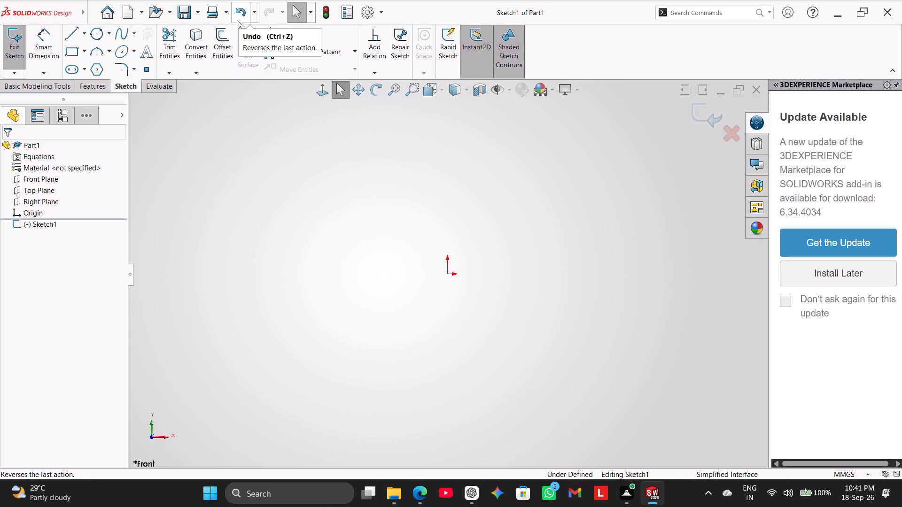
# Save the part as Gear Housing in the Internship Works folder, discarding the empty sketch.
pyautogui.click(196, 13)
pyautogui.click(206, 42)
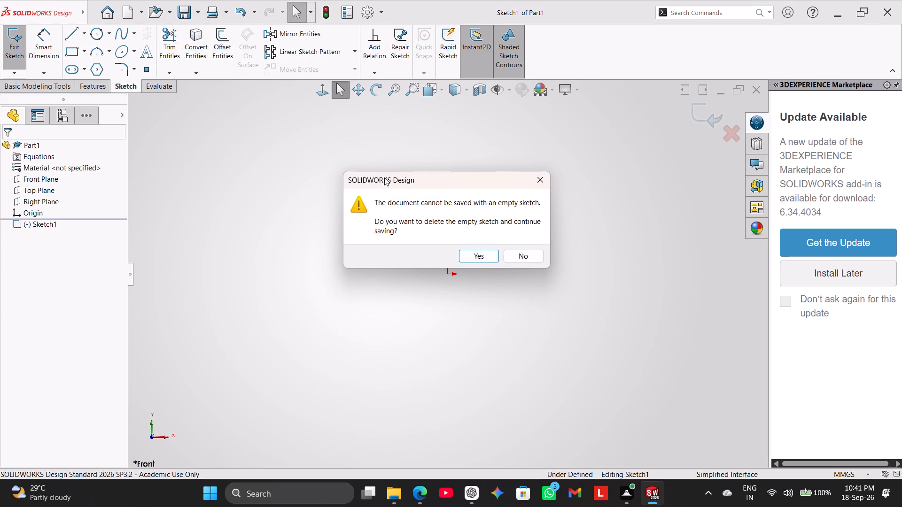
pyautogui.click(546, 182)
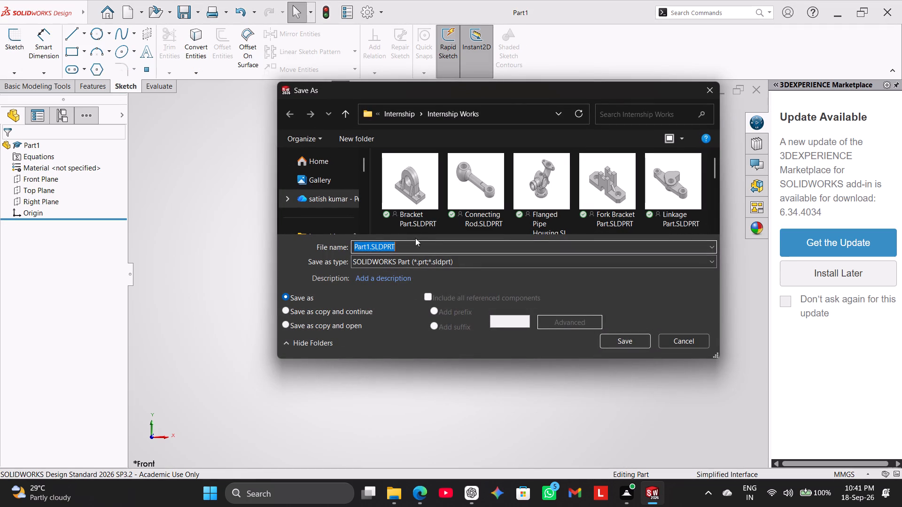
pyautogui.click(368, 248)
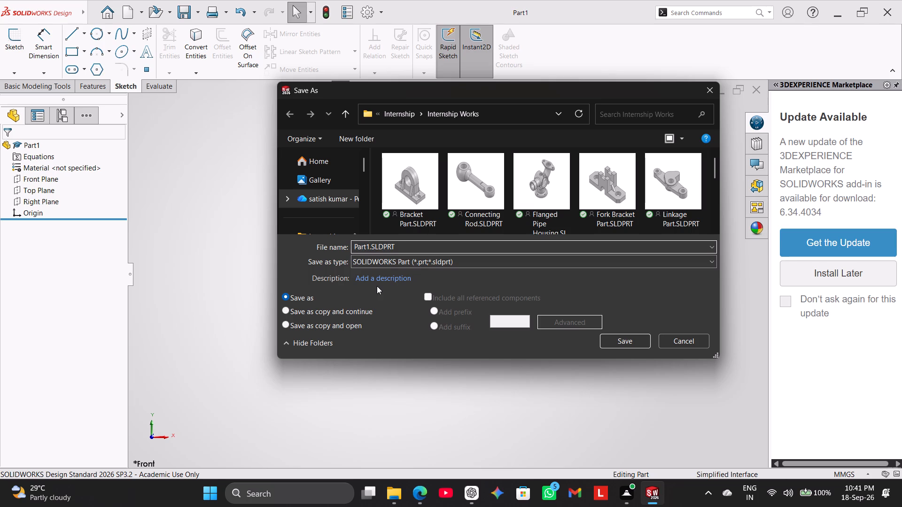
pyautogui.press('BackSpace')
pyautogui.press('BackSpace')
pyautogui.press('BackSpace')
pyautogui.press('BackSpace')
pyautogui.press('BackSpace')
pyautogui.press('BackSpace')
pyautogui.press('BackSpace')
pyautogui.press('BackSpace')
pyautogui.press('BackSpace')
pyautogui.press('BackSpace')
pyautogui.hotkey('ctrl', 'v')
pyautogui.press('Return')
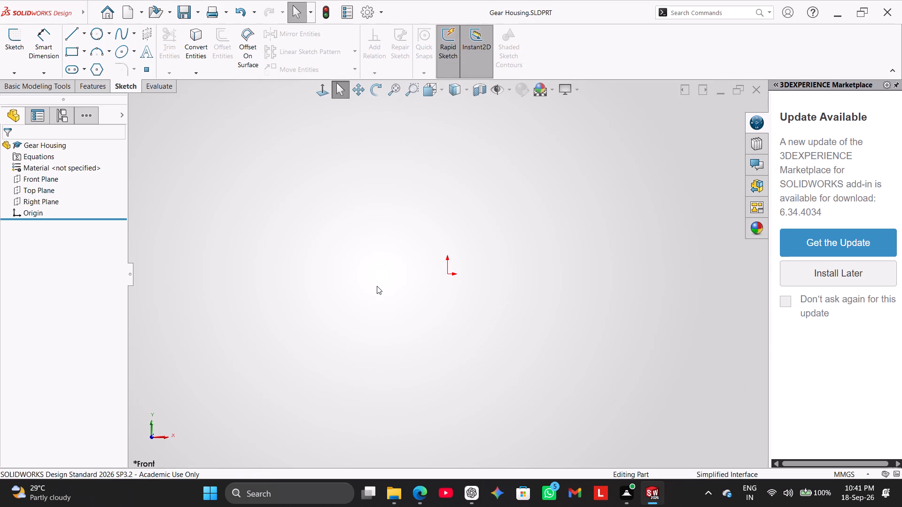
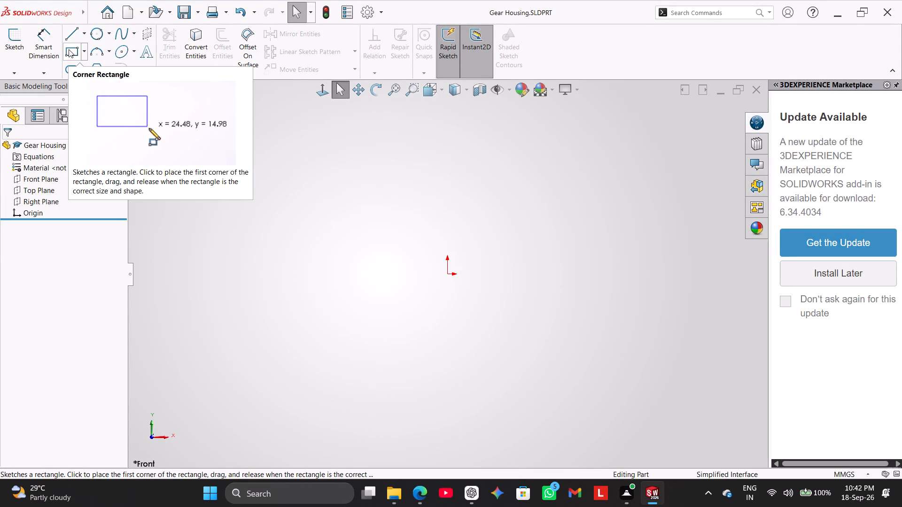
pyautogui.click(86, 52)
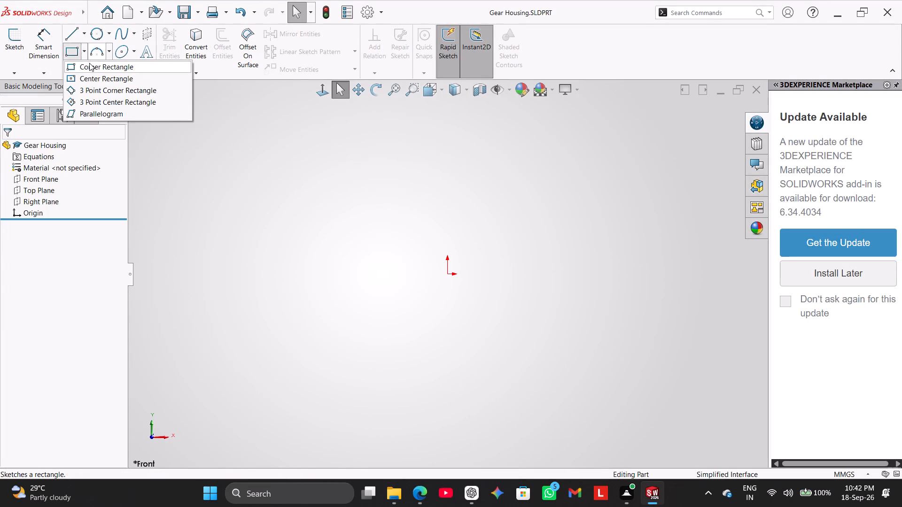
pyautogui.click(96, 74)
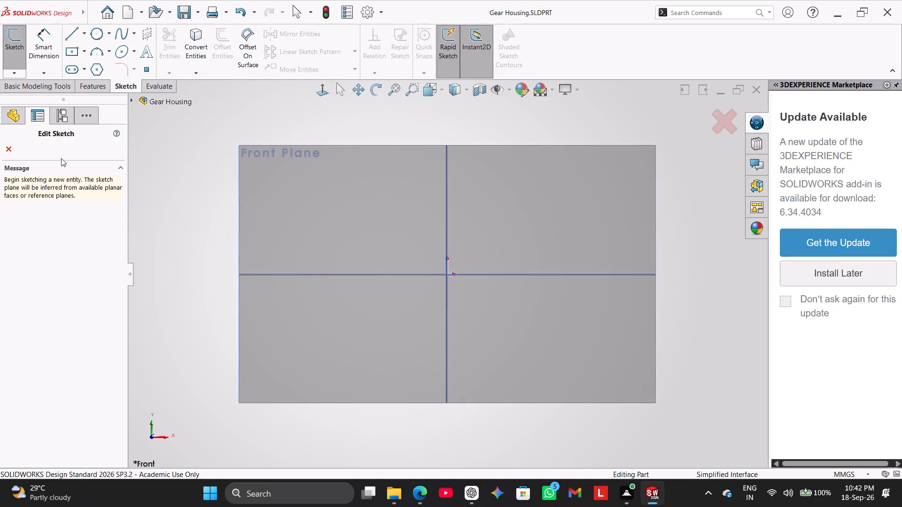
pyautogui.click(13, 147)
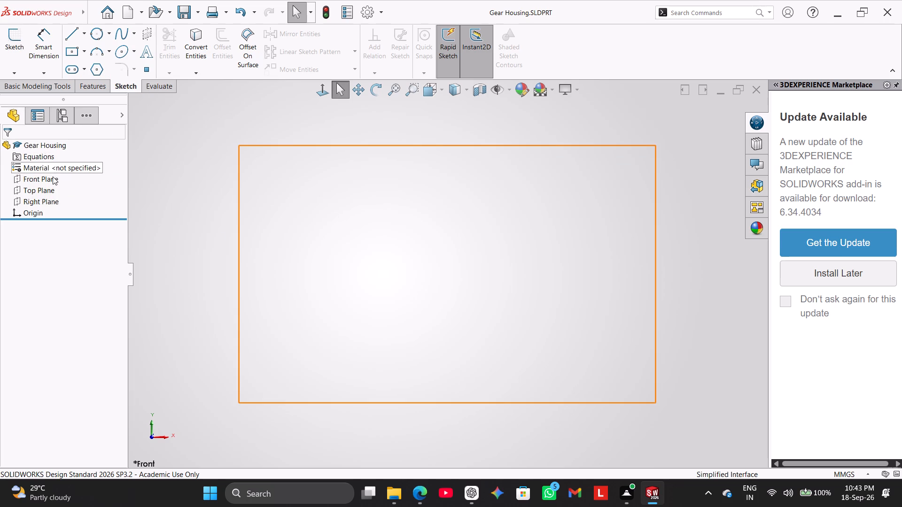
# Start a new sketch on the Front Plane.
pyautogui.click(53, 177)
pyautogui.click(5, 45)
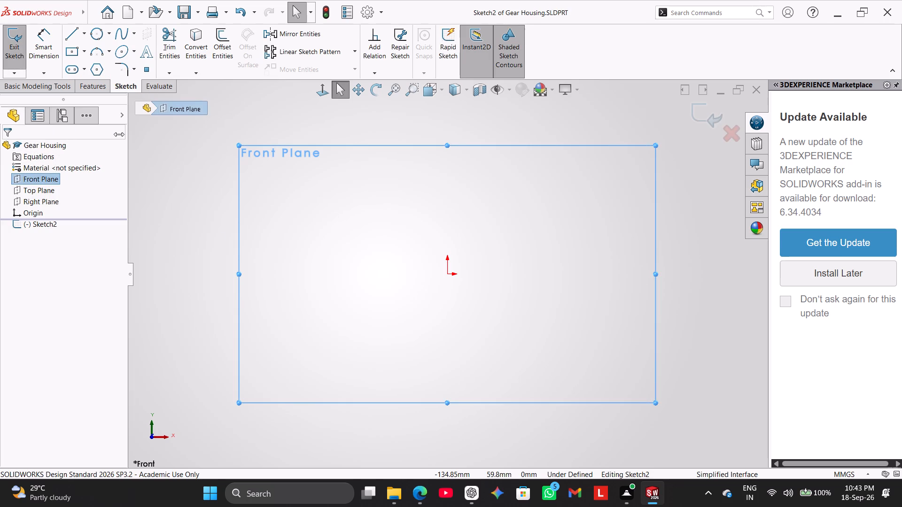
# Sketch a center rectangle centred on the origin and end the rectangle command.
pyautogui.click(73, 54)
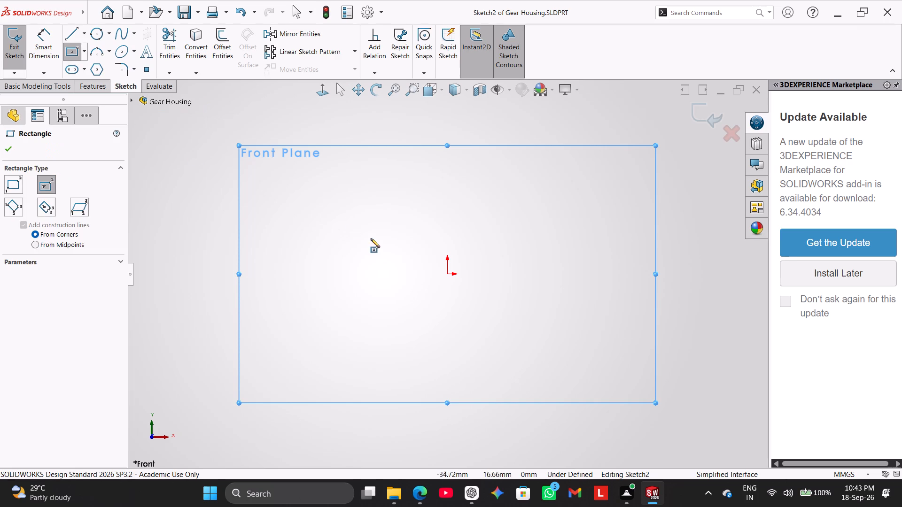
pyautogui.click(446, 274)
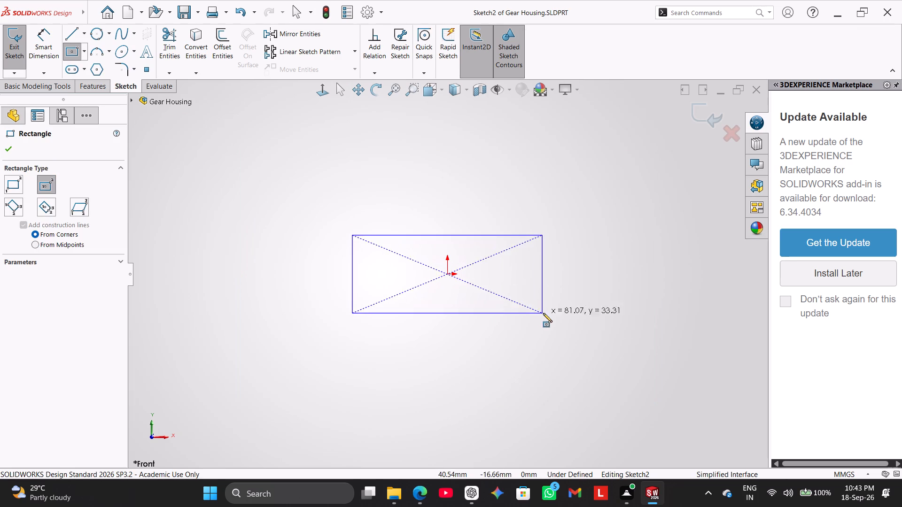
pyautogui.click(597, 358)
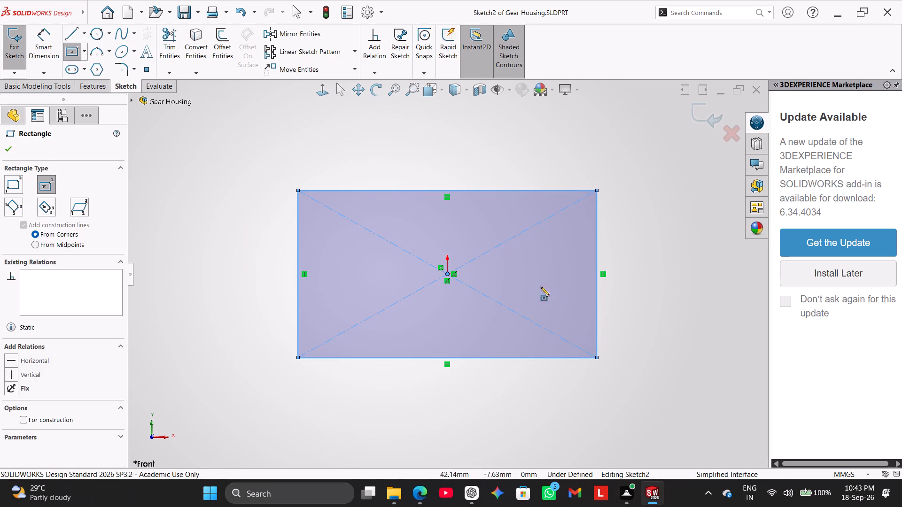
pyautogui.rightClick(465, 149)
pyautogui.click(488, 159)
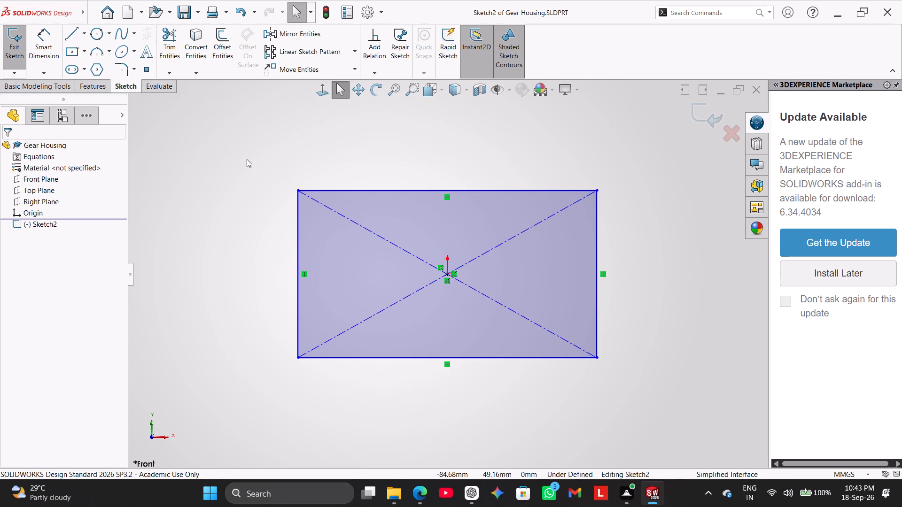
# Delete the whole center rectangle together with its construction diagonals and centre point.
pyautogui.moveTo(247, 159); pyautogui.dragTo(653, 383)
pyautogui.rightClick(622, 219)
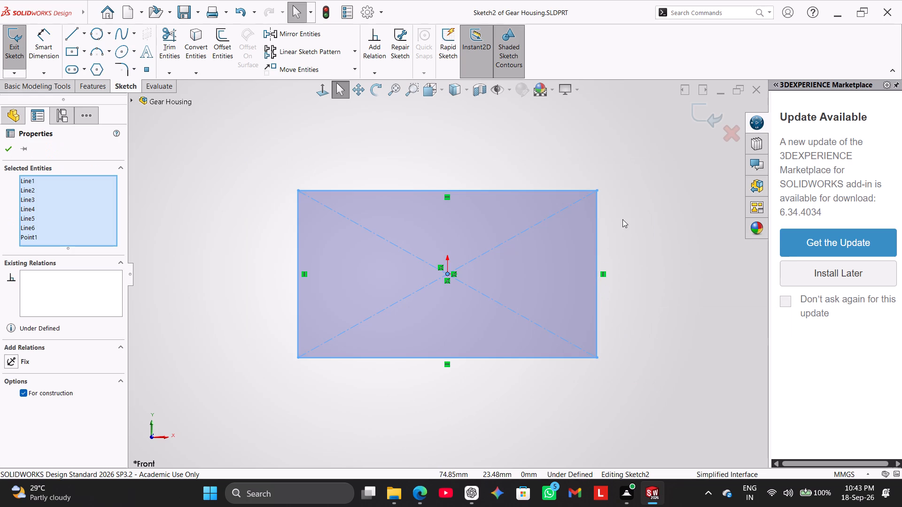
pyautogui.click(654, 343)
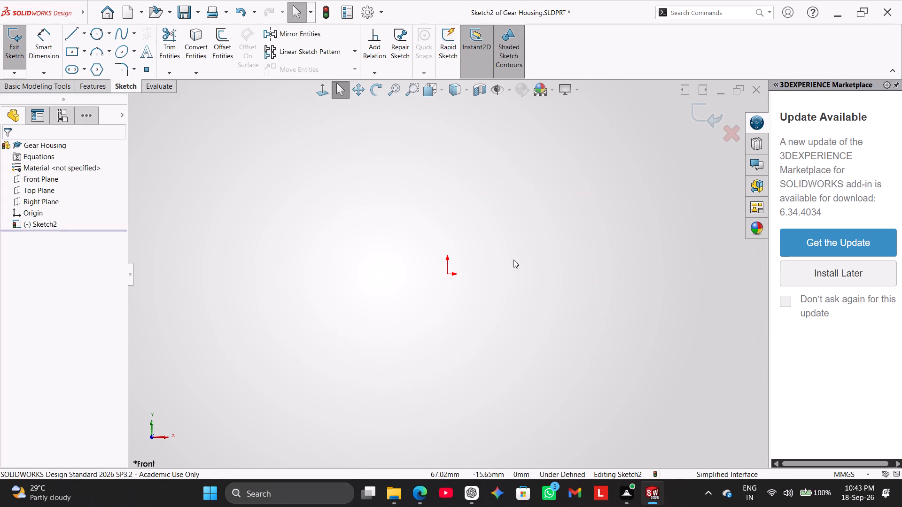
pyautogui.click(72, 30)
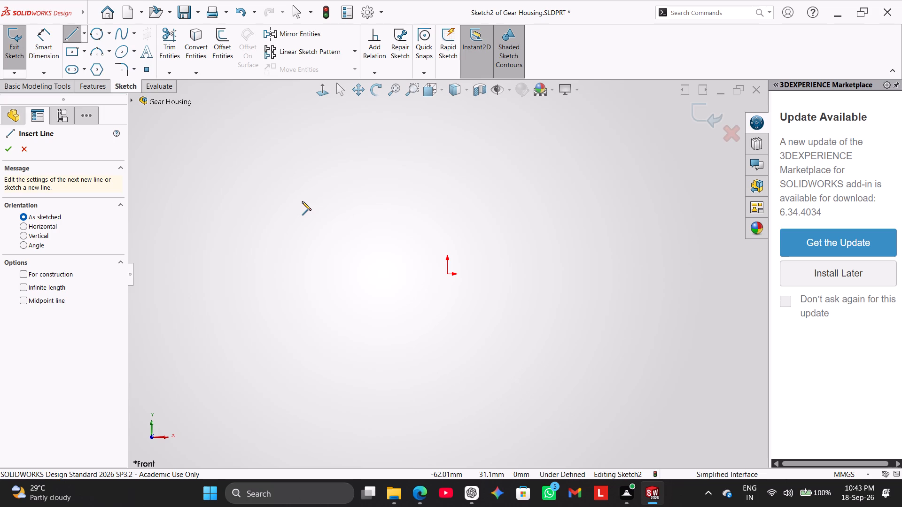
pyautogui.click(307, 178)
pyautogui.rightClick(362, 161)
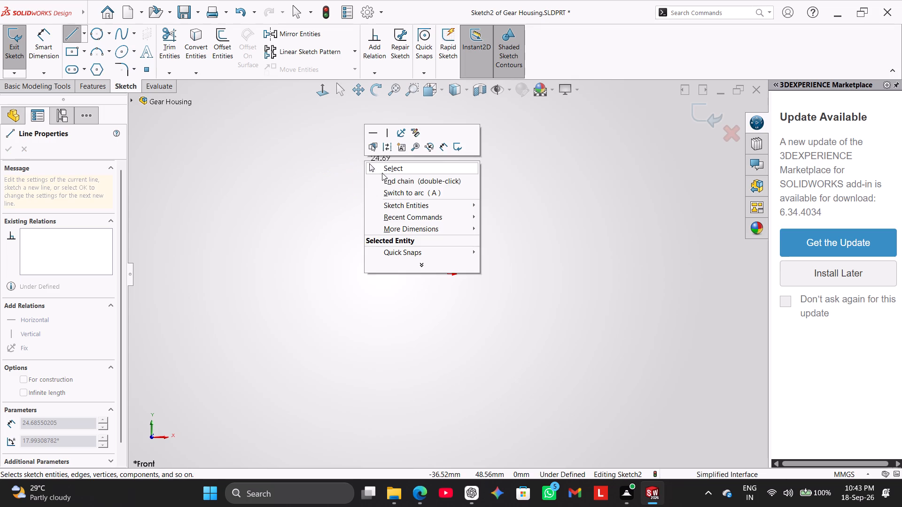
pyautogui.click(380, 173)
# Sketch a horizontal line about 142 mm long above the origin, extending to both sides of it.
pyautogui.click(77, 31)
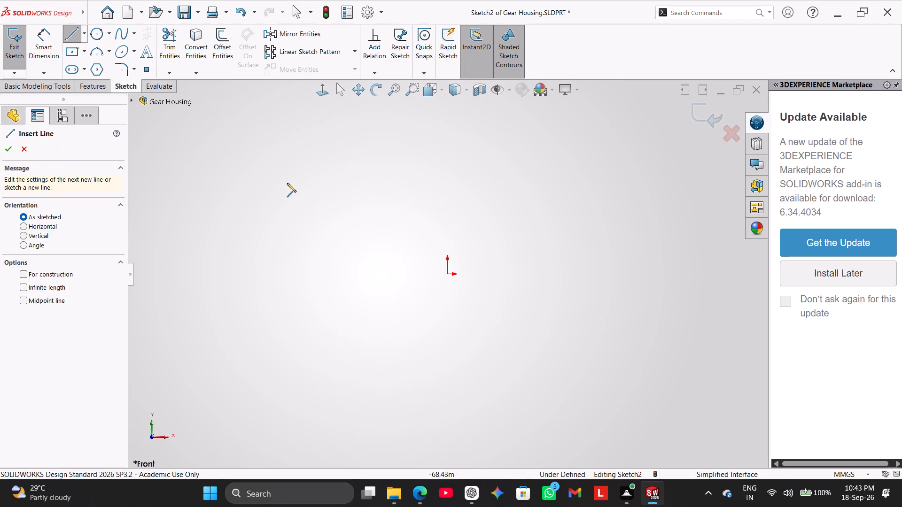
pyautogui.click(297, 163)
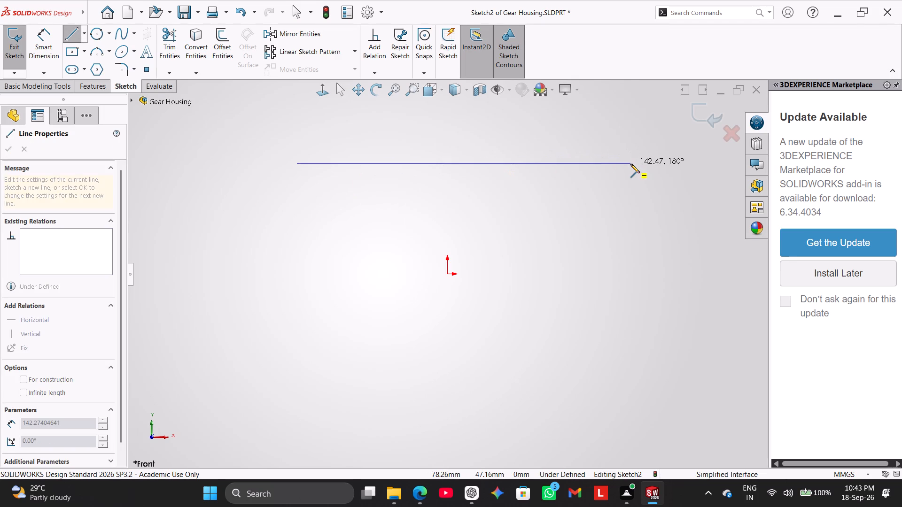
pyautogui.click(630, 164)
pyautogui.rightClick(626, 196)
pyautogui.click(641, 203)
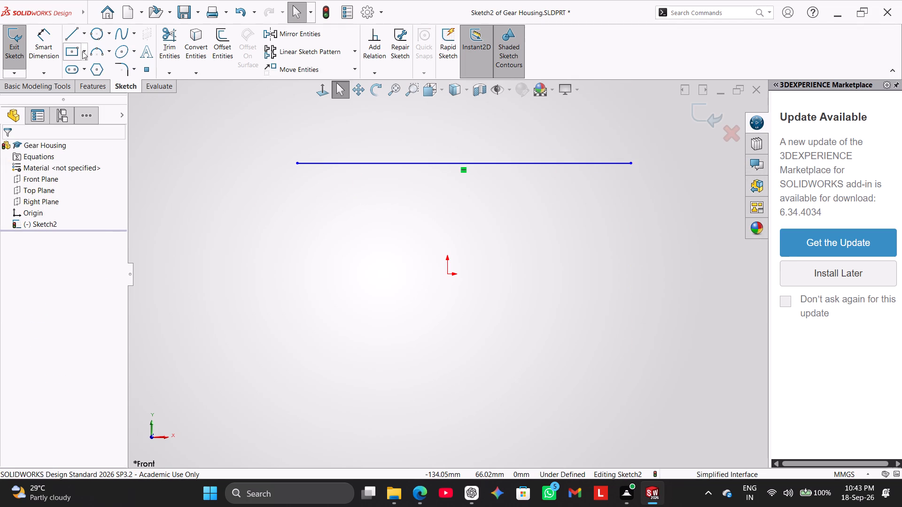
# Sketch a rectangular outline's left, bottom and right sides as chained lines about 91 mm tall, starting at the horizontal line's left endpoint.
pyautogui.click(71, 33)
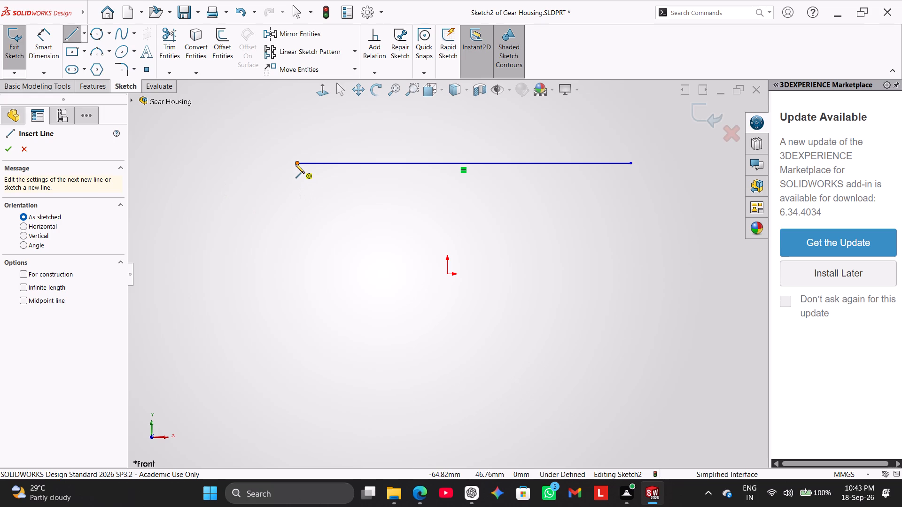
pyautogui.click(295, 164)
pyautogui.click(299, 376)
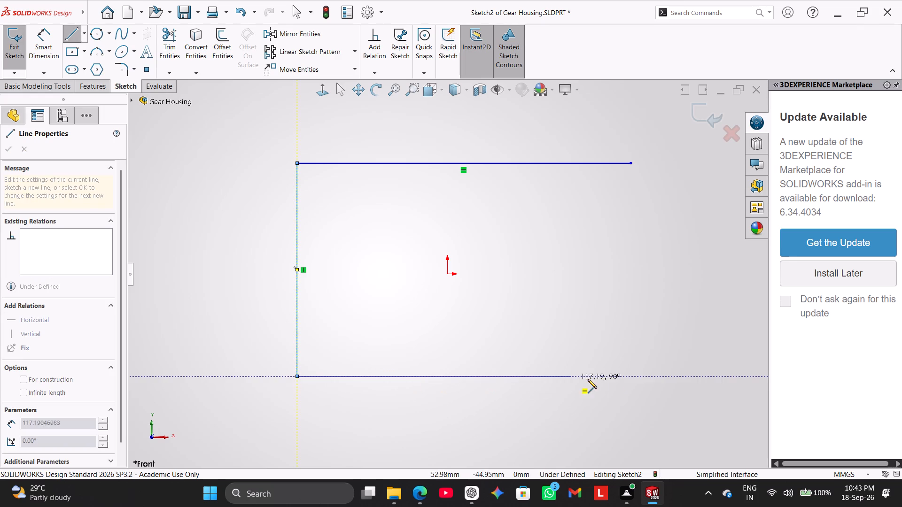
pyautogui.click(650, 376)
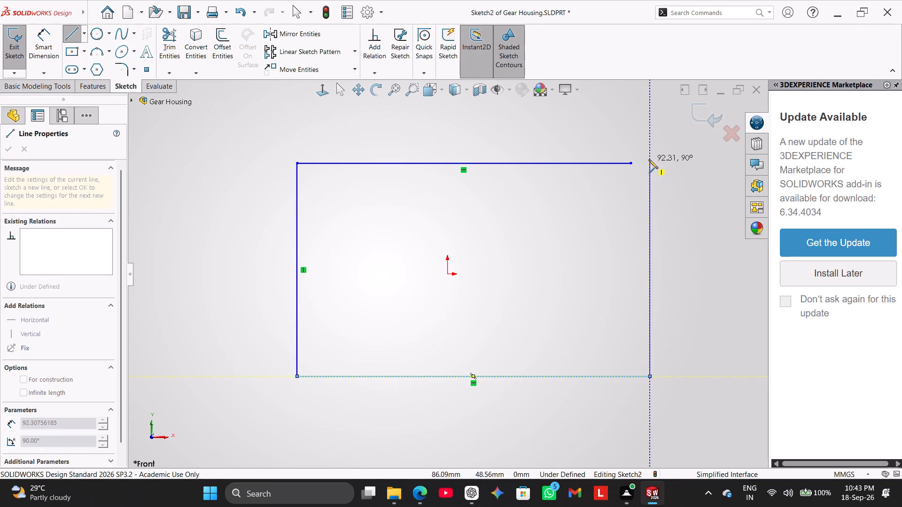
pyautogui.click(649, 162)
pyautogui.rightClick(629, 128)
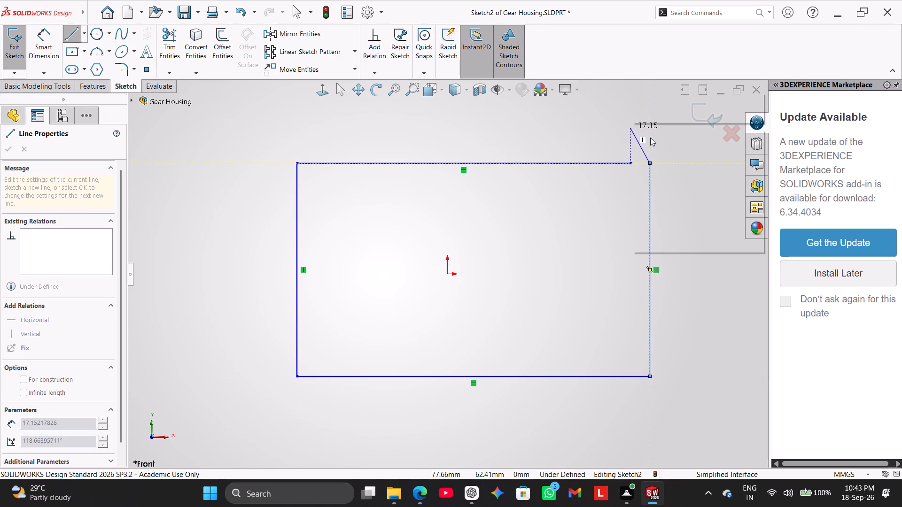
pyautogui.click(650, 138)
# Extend the top line's right endpoint onto the upper end of the right side to close the rectangle.
pyautogui.moveTo(632, 163); pyautogui.dragTo(651, 162)
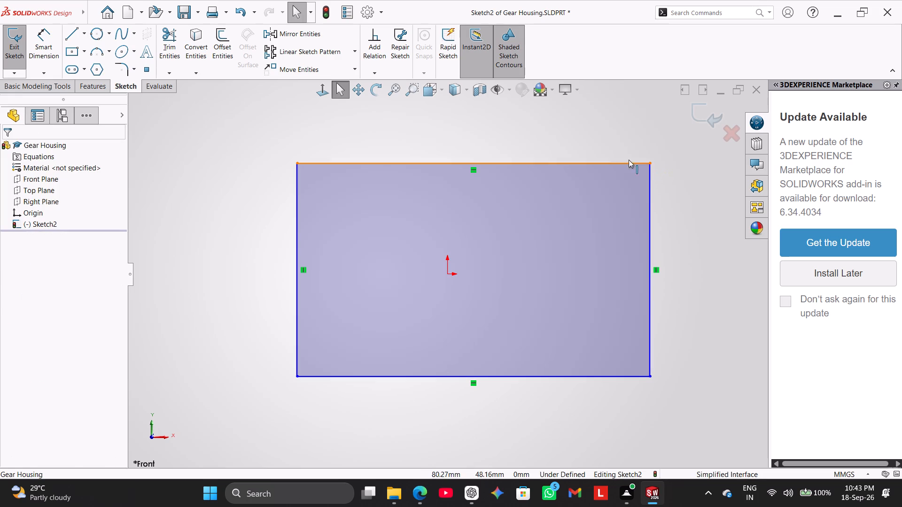
pyautogui.click(558, 129)
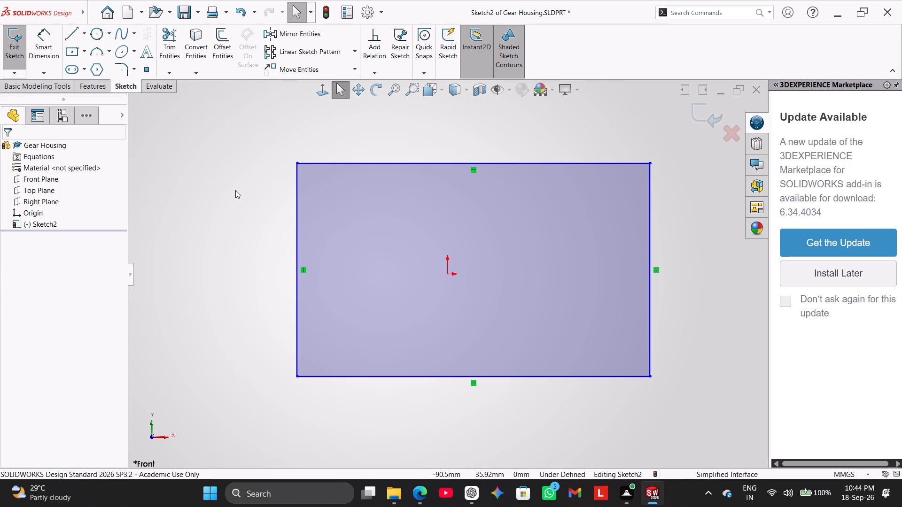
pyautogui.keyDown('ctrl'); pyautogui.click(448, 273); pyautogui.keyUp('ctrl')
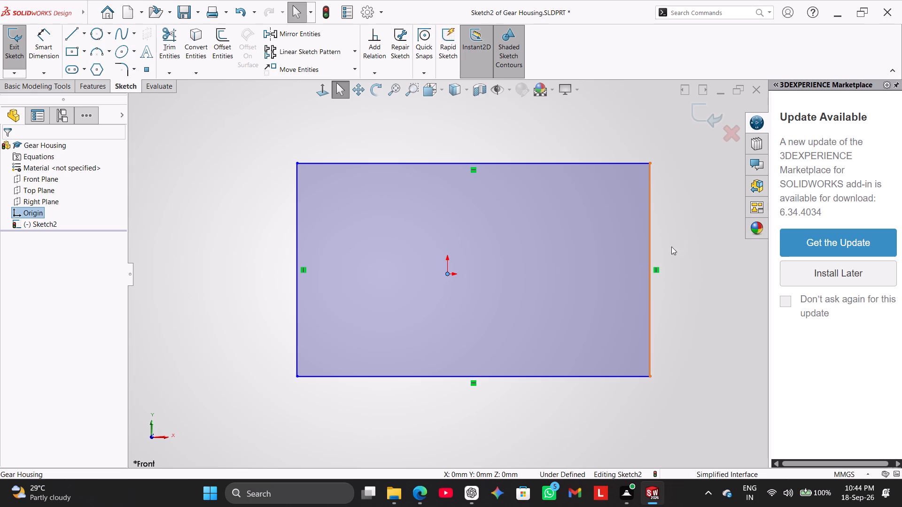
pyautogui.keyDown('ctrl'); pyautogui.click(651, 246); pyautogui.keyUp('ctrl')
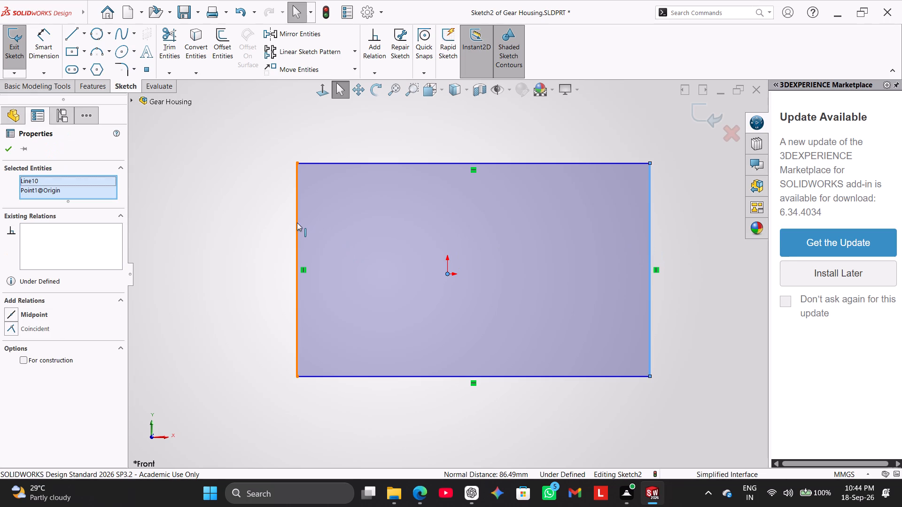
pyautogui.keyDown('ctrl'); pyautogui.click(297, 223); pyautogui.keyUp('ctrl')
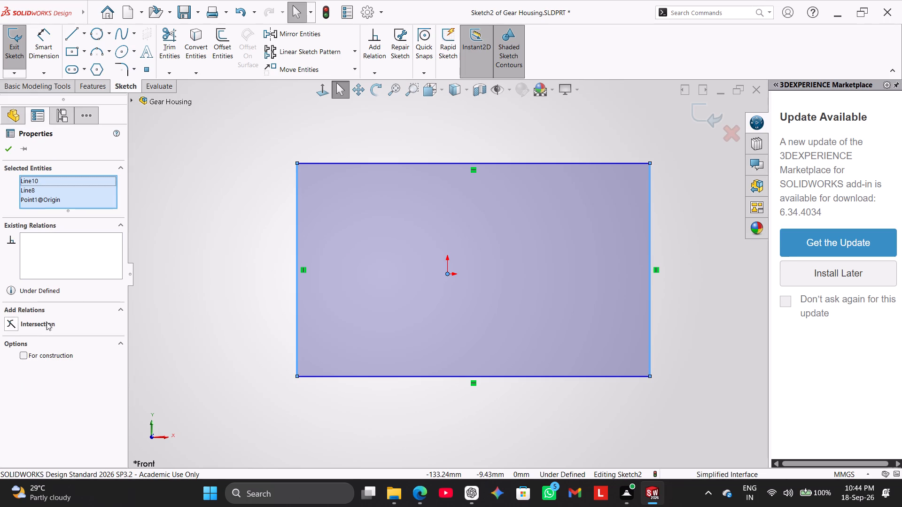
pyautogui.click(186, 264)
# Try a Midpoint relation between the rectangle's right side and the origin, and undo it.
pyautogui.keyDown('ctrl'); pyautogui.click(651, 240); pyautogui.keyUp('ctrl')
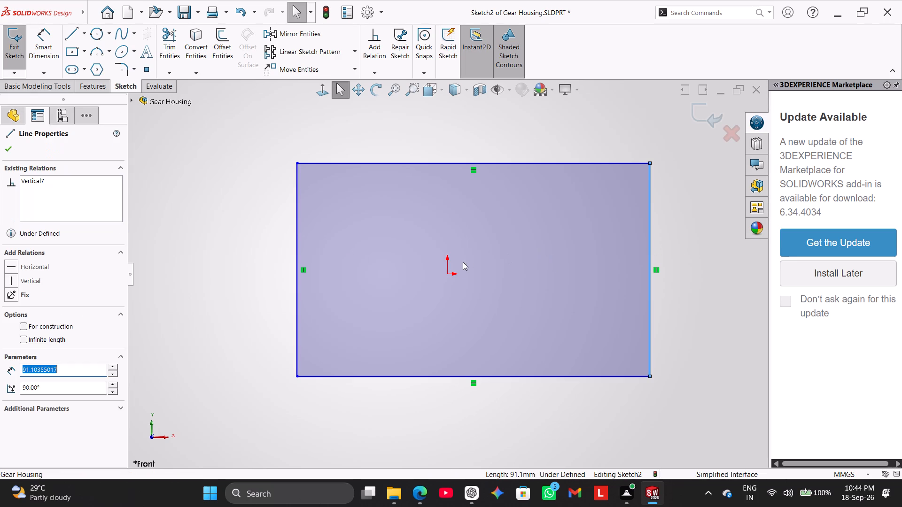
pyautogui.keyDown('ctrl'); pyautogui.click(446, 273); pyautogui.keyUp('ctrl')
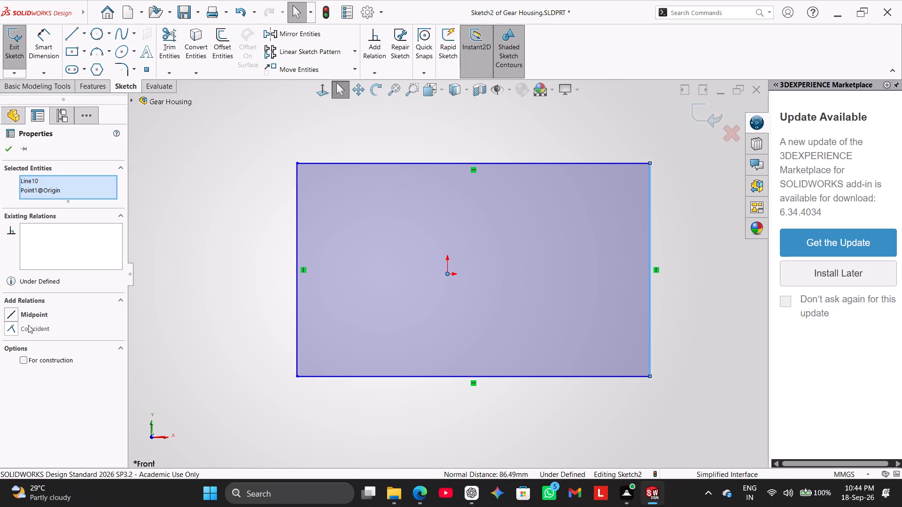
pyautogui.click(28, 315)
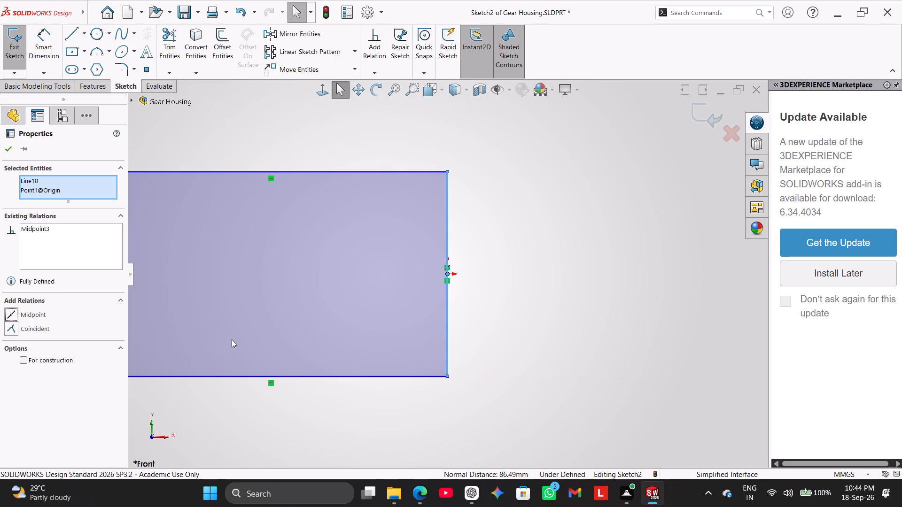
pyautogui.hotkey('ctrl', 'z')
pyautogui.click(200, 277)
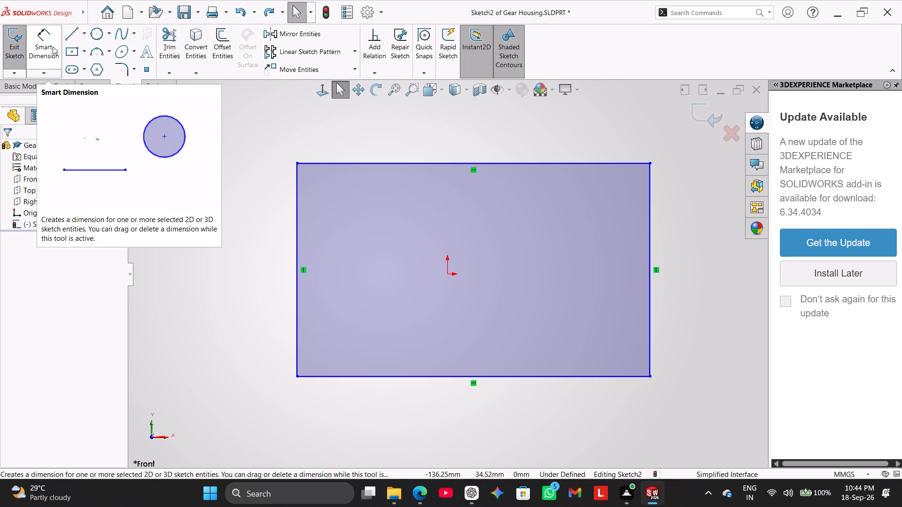
# Add a Horizontal relation between the midpoint of the rectangle's right side and the origin.
pyautogui.keyDown('ctrl'); pyautogui.click(650, 269); pyautogui.keyUp('ctrl')
pyautogui.keyDown('ctrl'); pyautogui.click(448, 273); pyautogui.keyUp('ctrl')
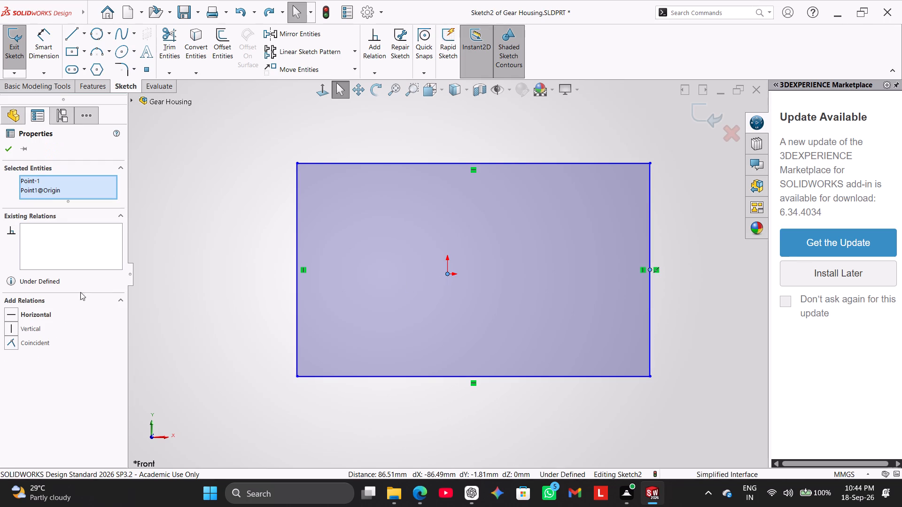
pyautogui.click(27, 315)
pyautogui.click(220, 246)
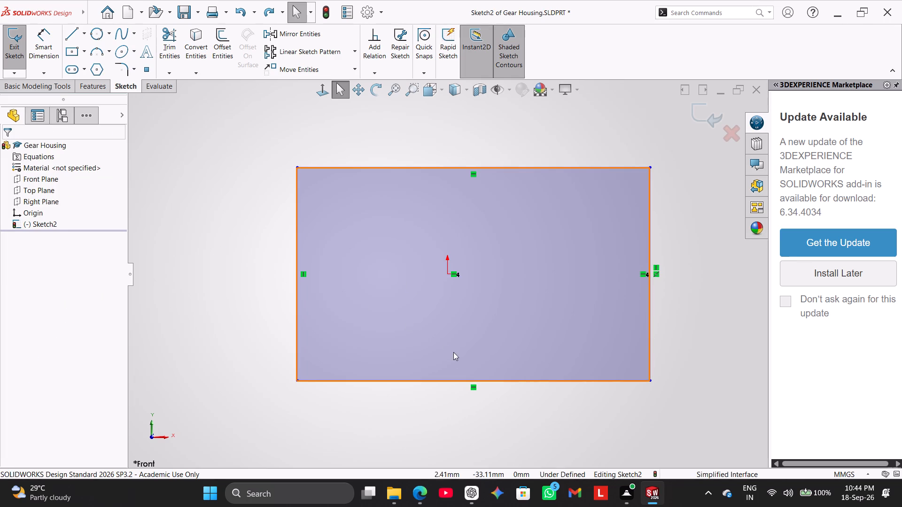
# Add a Vertical relation between the midpoint of the rectangle's bottom side and the origin.
pyautogui.keyDown('ctrl'); pyautogui.click(473, 379); pyautogui.keyUp('ctrl')
pyautogui.keyDown('ctrl'); pyautogui.click(448, 272); pyautogui.keyUp('ctrl')
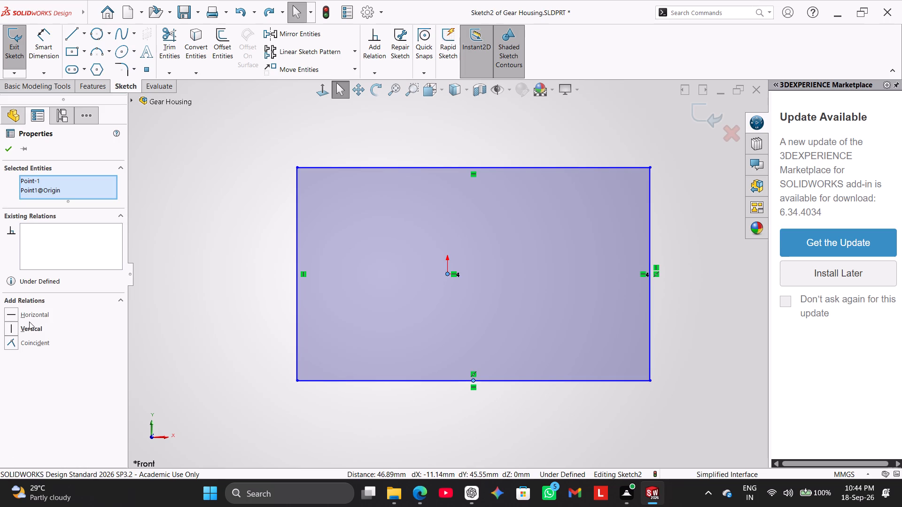
pyautogui.click(31, 328)
pyautogui.click(188, 297)
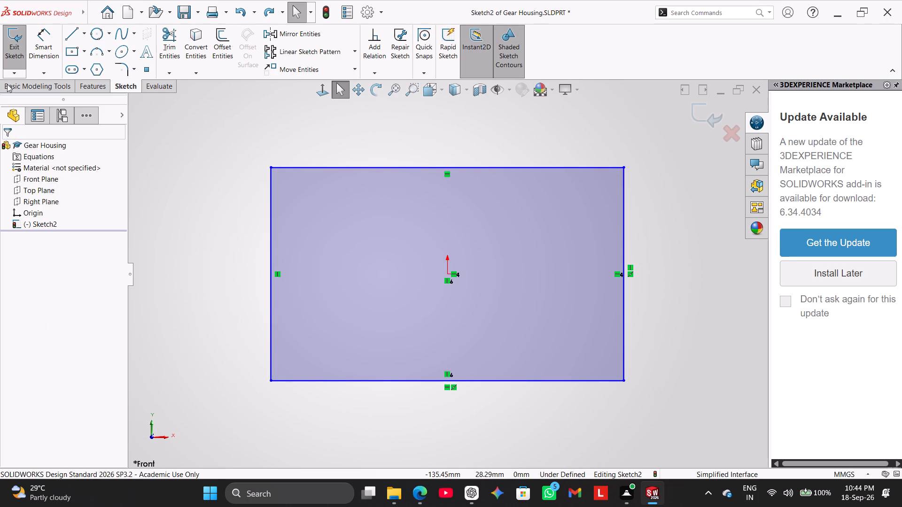
# Dimension the rectangle's right side with Smart Dimension and set its height to 120 mm.
pyautogui.click(42, 48)
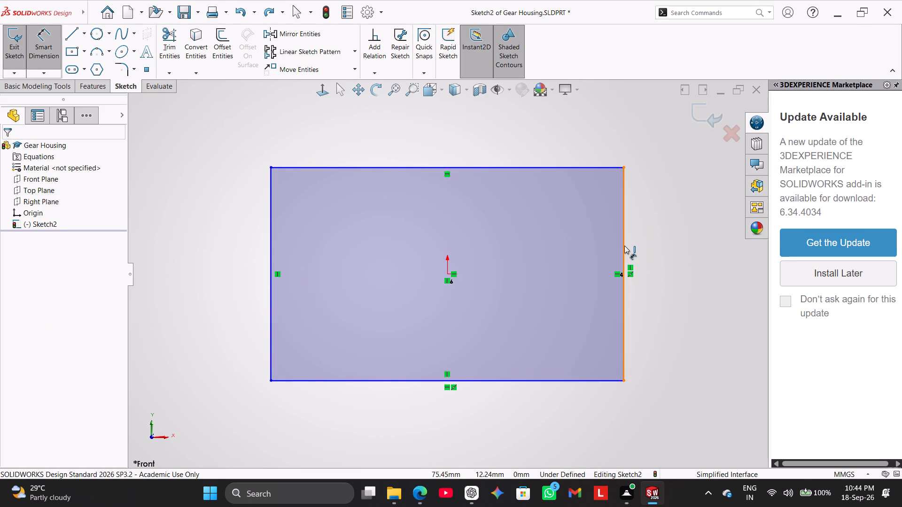
pyautogui.click(624, 246)
pyautogui.click(676, 260)
pyautogui.write('120')
pyautogui.press('Return')
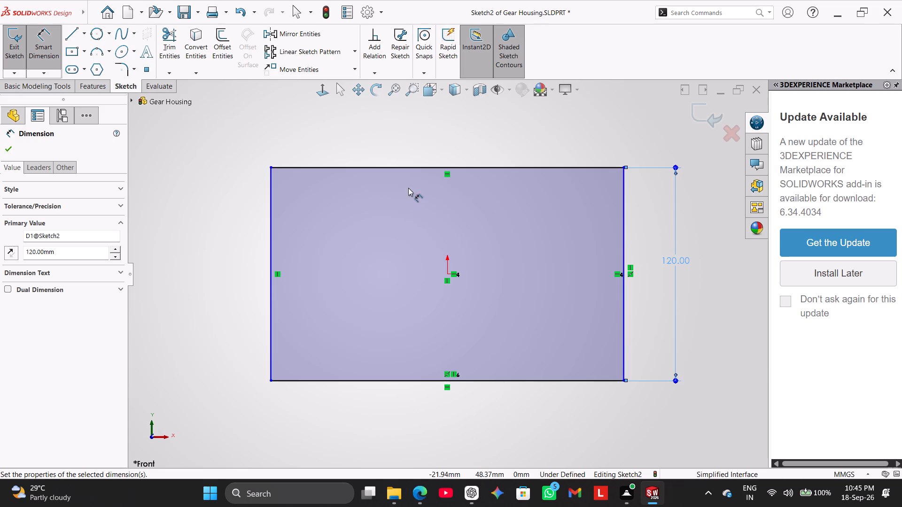
# Dimension the rectangle's top side and set its width to 114 mm.
pyautogui.click(416, 166)
pyautogui.click(433, 130)
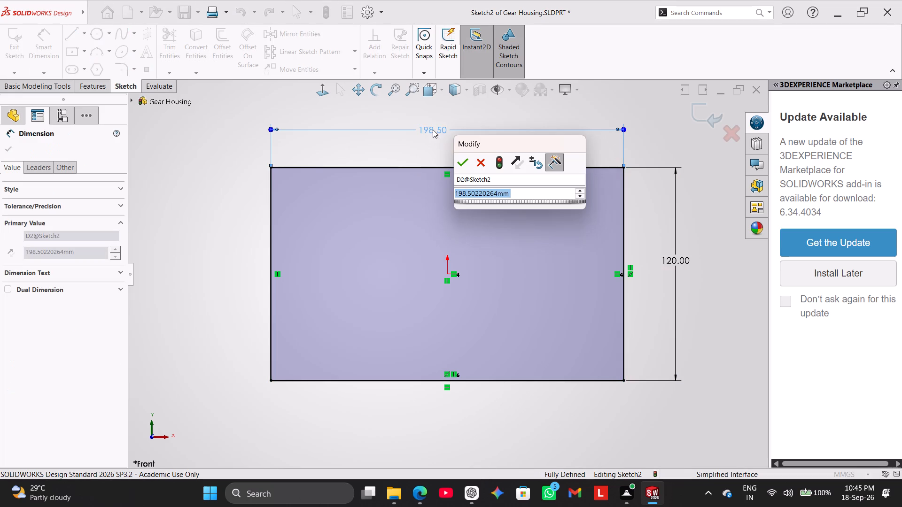
pyautogui.write('114')
pyautogui.press('Return')
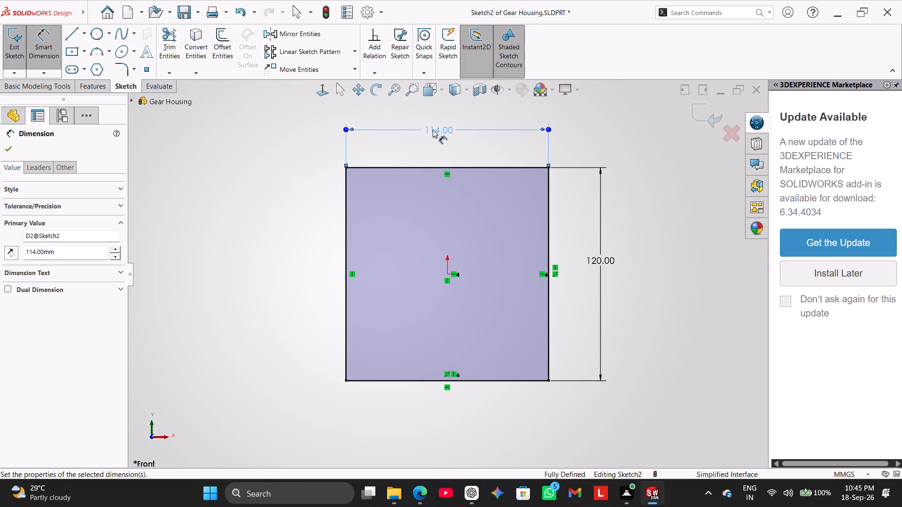
pyautogui.click(617, 131)
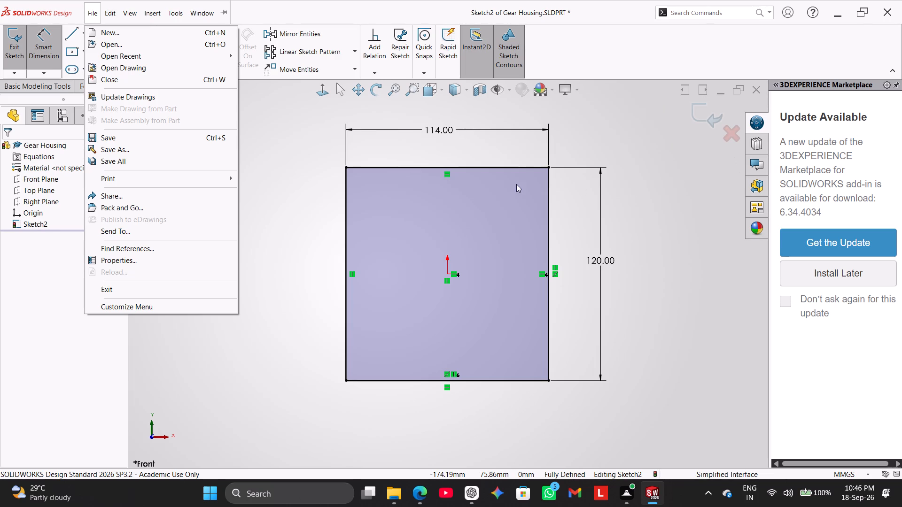
pyautogui.click(294, 217)
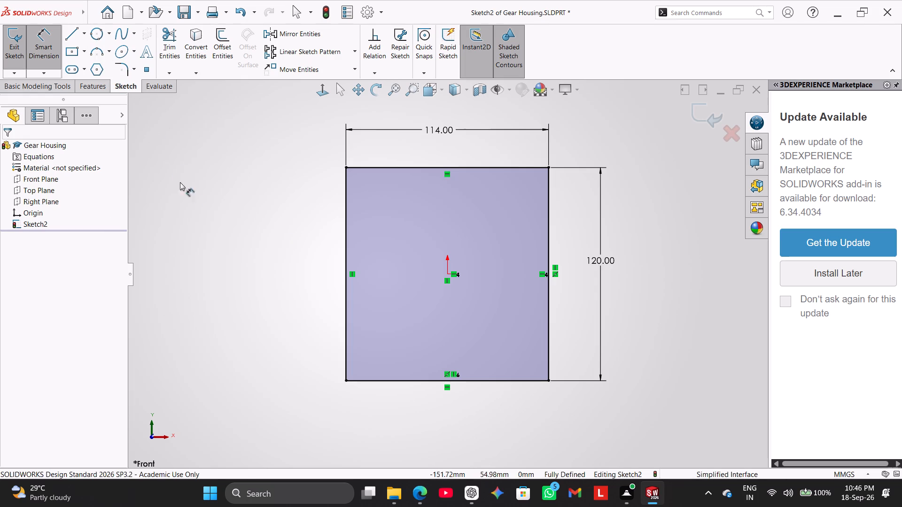
# Sketch two circles inside the rectangle, a smaller one centred about 30 mm right of the origin and a larger one about 55 mm to its left.
pyautogui.moveTo(191, 191); pyautogui.dragTo(192, 87, button='right')
pyautogui.scroll(-3, 432, 278)
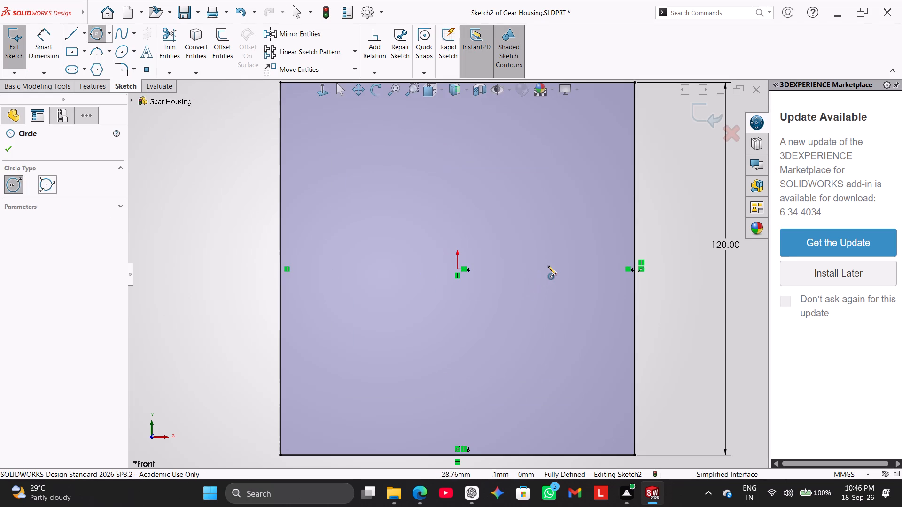
pyautogui.click(552, 269)
pyautogui.click(566, 311)
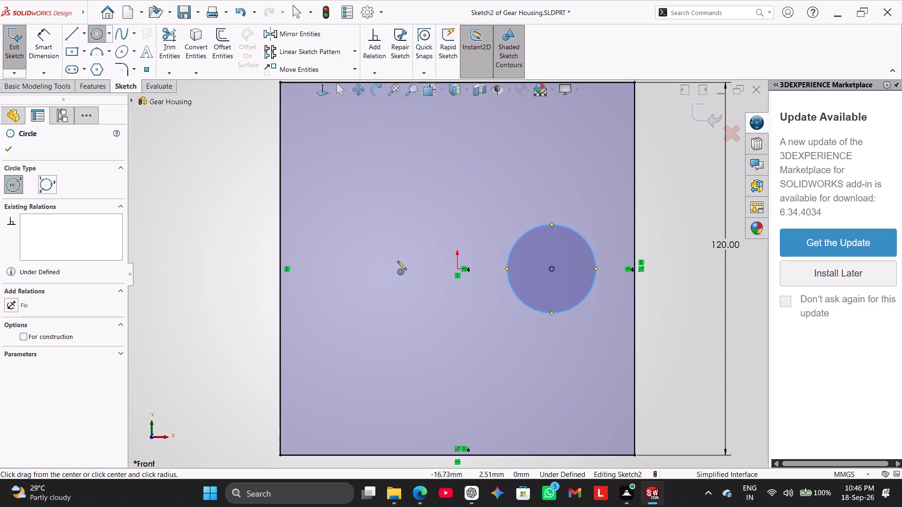
pyautogui.click(381, 263)
pyautogui.click(415, 312)
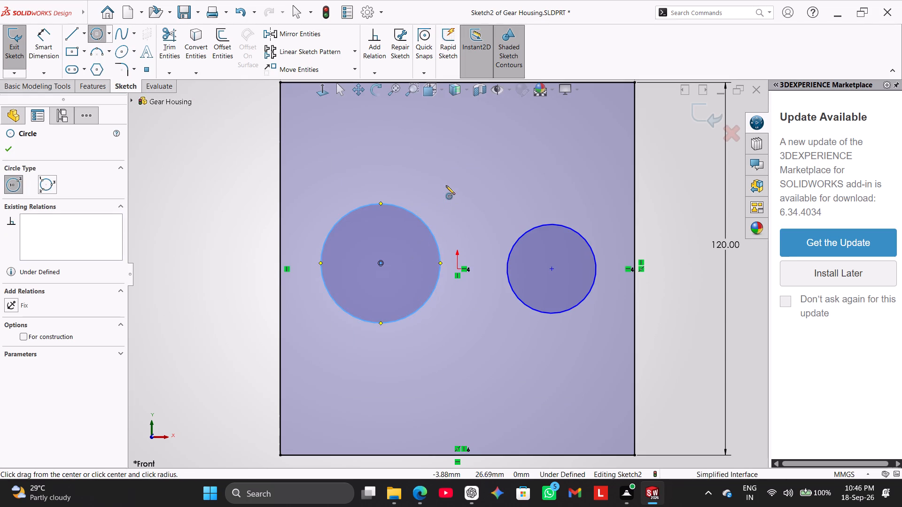
# Dimension the horizontal distance between the two circle centres with Smart Dimension and set it to 60 mm.
pyautogui.scroll(3, 446, 185)
pyautogui.click(41, 45)
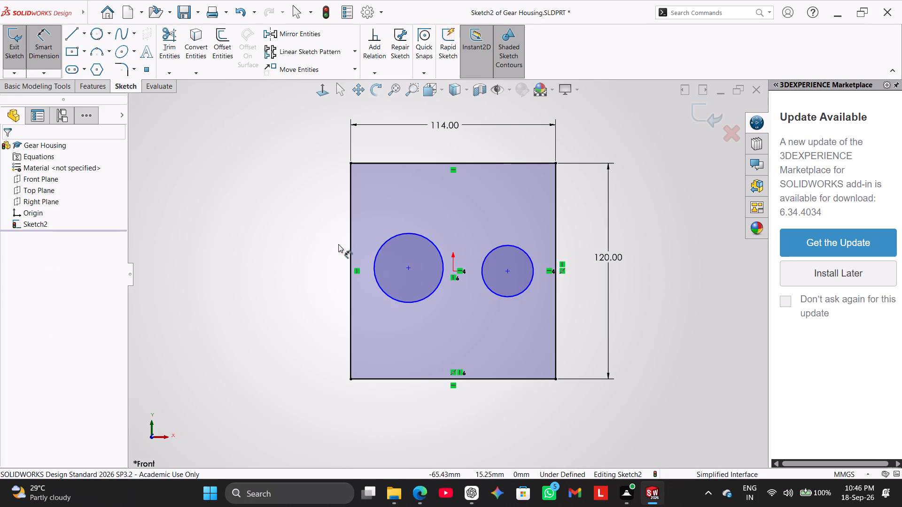
pyautogui.click(408, 270)
pyautogui.click(506, 272)
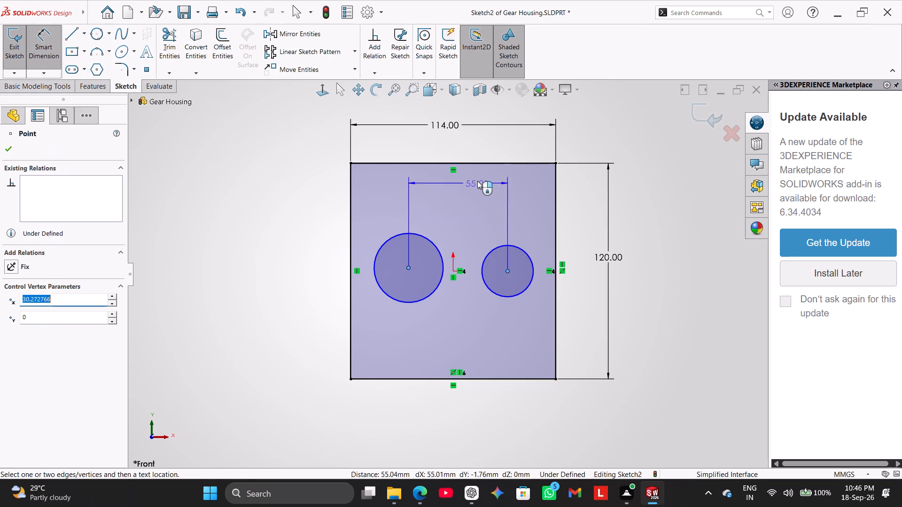
pyautogui.click(466, 149)
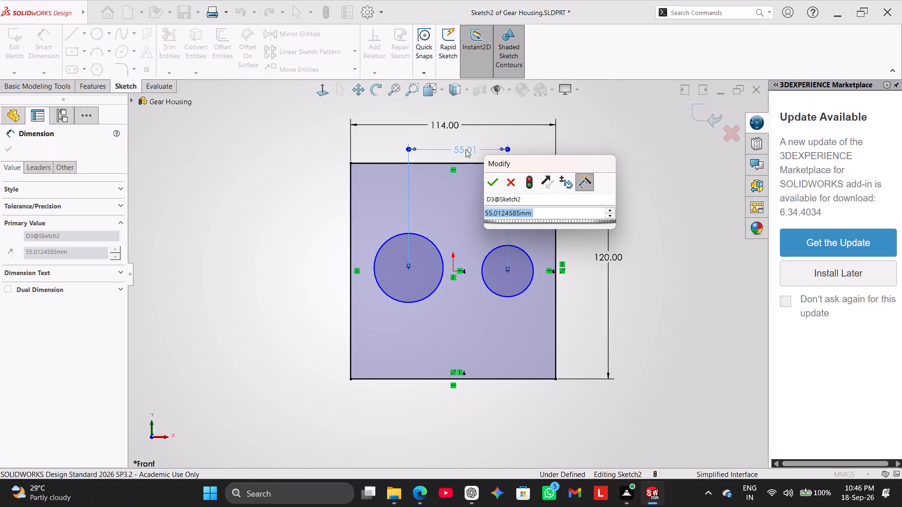
pyautogui.write('60.')
pyautogui.press('Return')
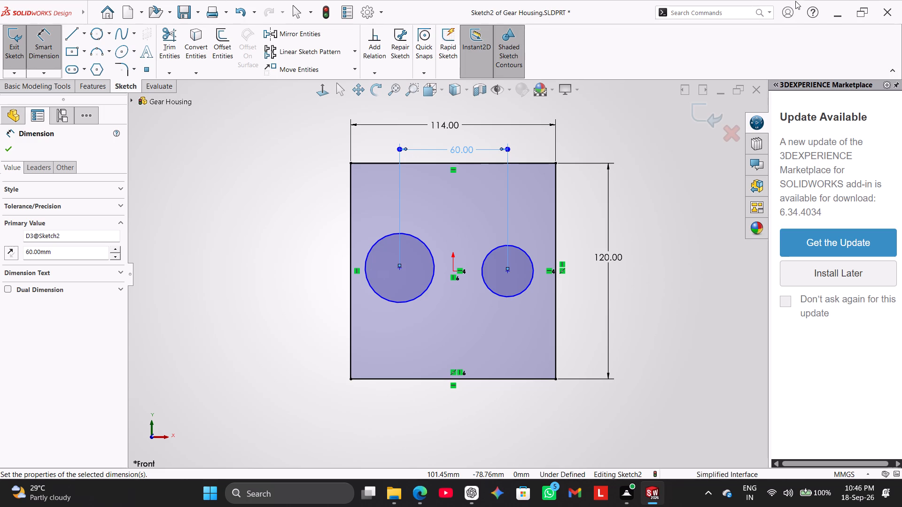
pyautogui.click(617, 126)
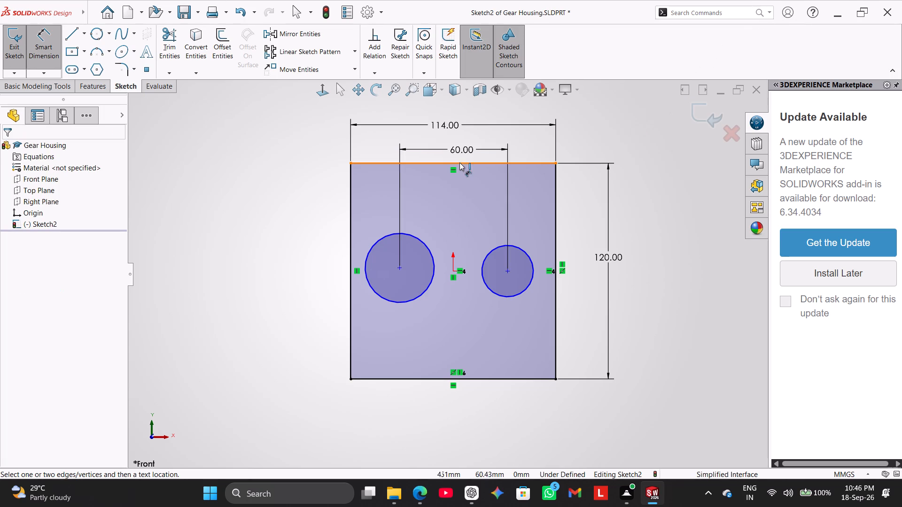
# Dimension the smaller circle's centre from the rectangle's right side and set the distance to 17 mm.
pyautogui.click(509, 151)
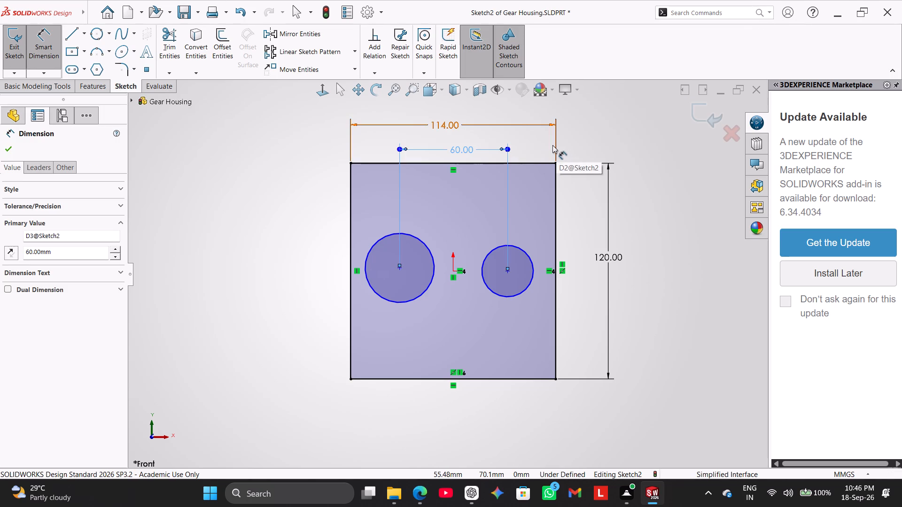
pyautogui.click(554, 145)
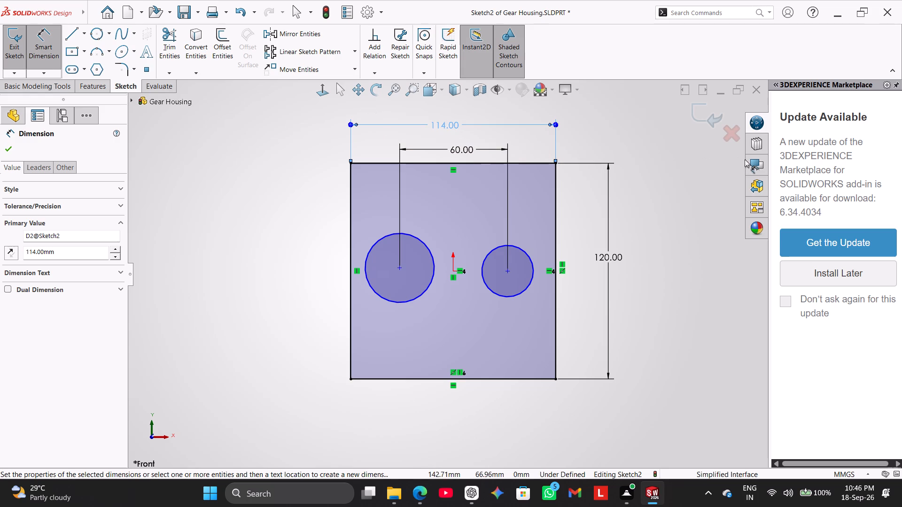
pyautogui.click(556, 173)
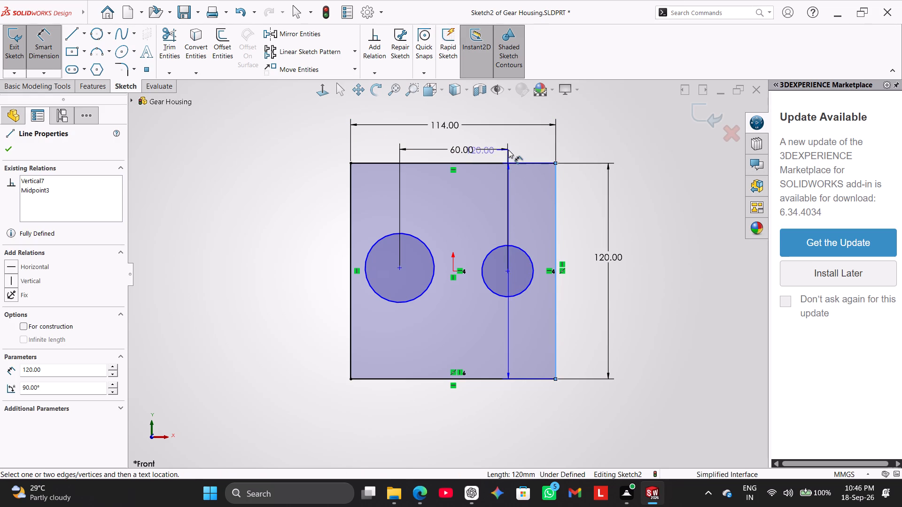
pyautogui.click(510, 269)
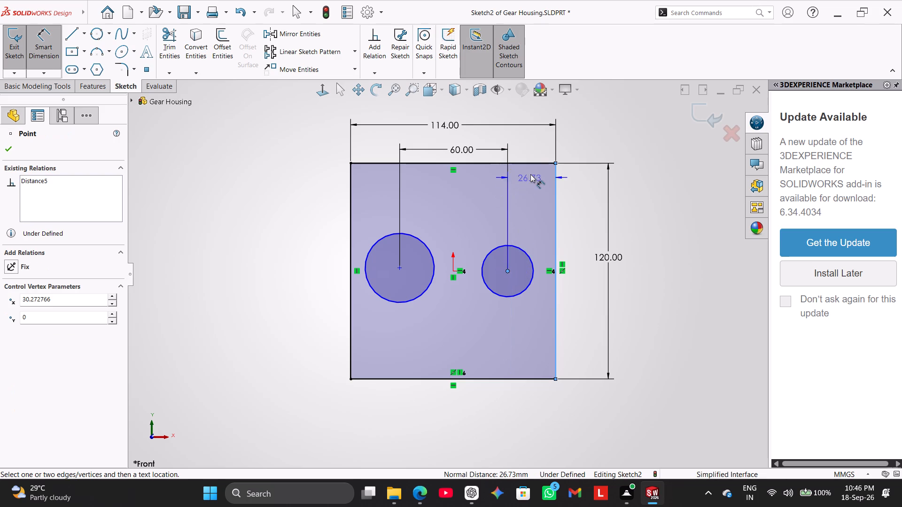
pyautogui.click(532, 150)
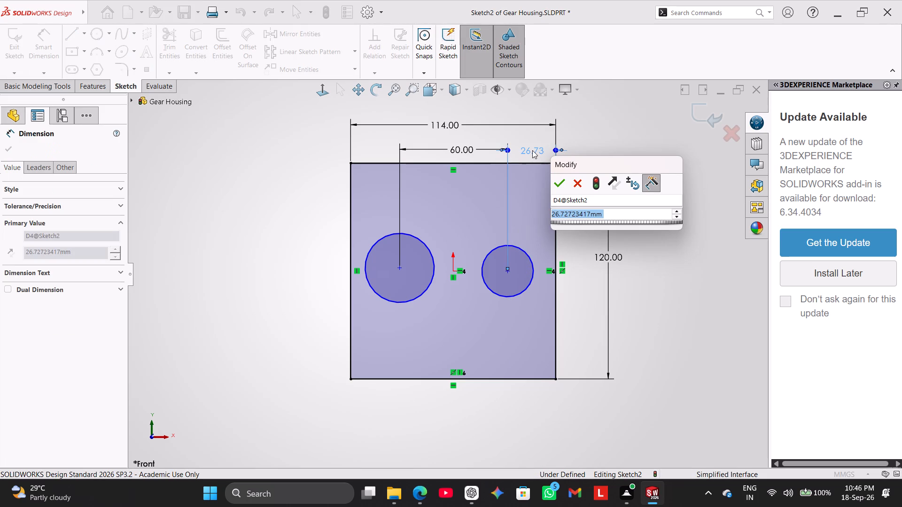
pyautogui.write('17')
pyautogui.press('Return')
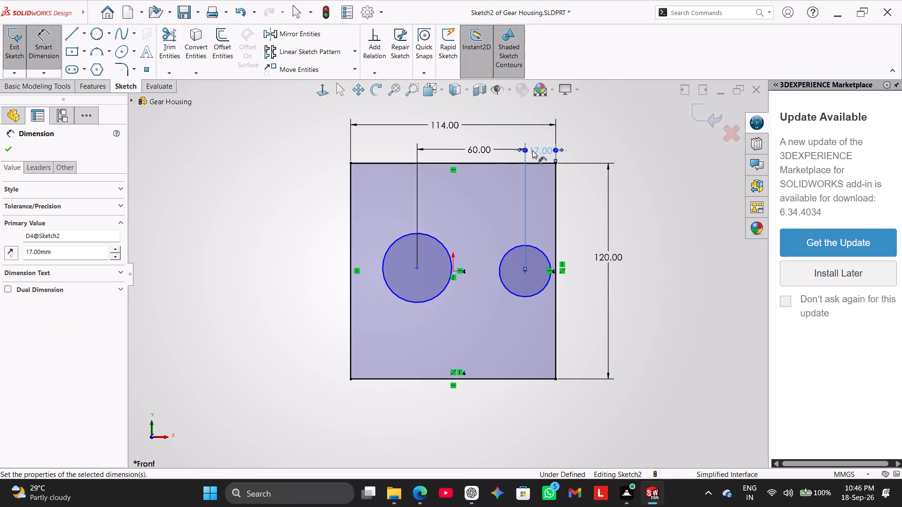
pyautogui.click(669, 226)
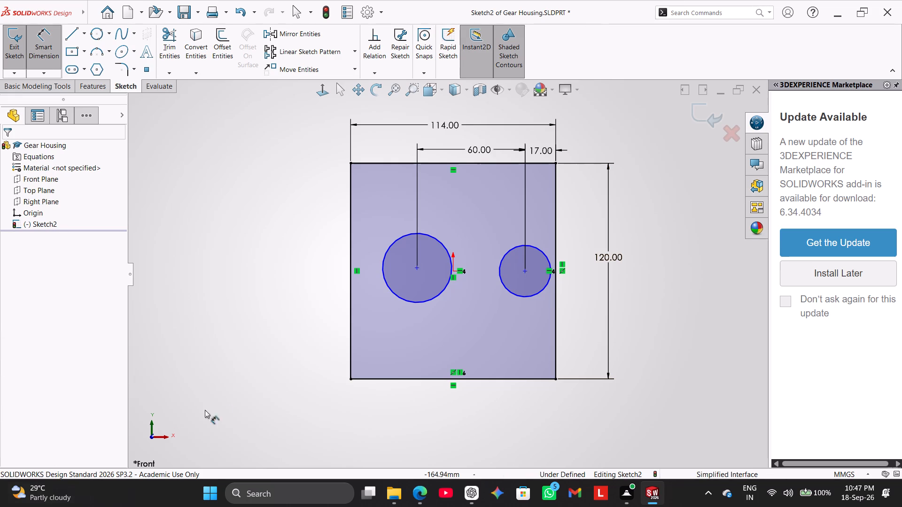
# Dimension the vertical distance from the origin to the larger circle's centre and set it to 15 mm.
pyautogui.scroll(-2, 515, 259)
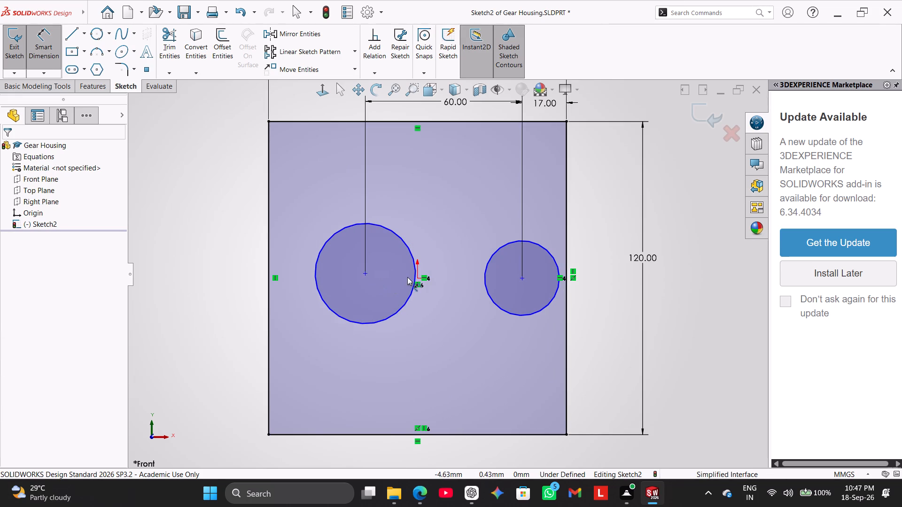
pyautogui.keyDown('ctrl'); pyautogui.click(416, 277); pyautogui.keyUp('ctrl')
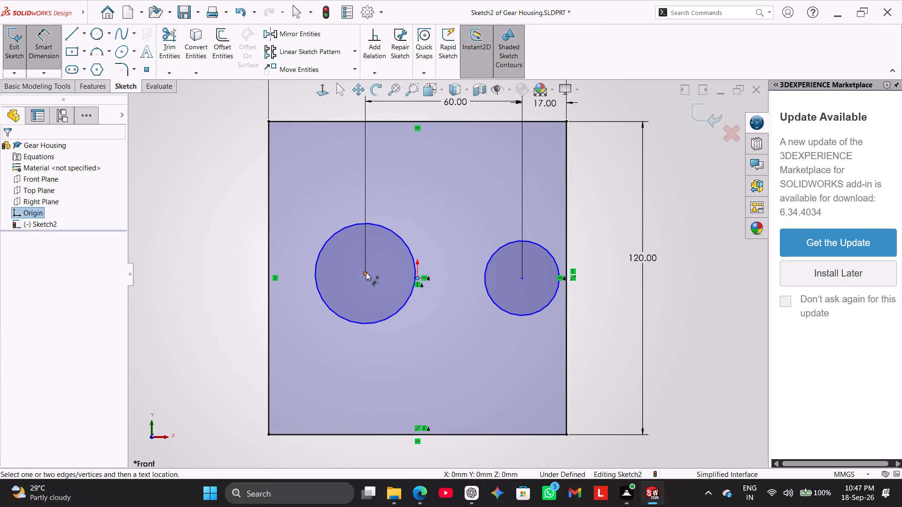
pyautogui.keyDown('ctrl'); pyautogui.click(366, 272); pyautogui.keyUp('ctrl')
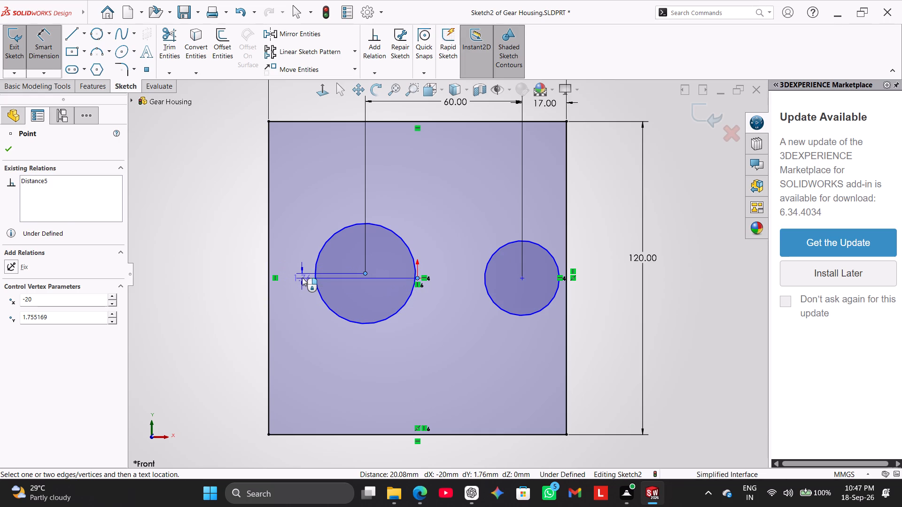
pyautogui.click(302, 277)
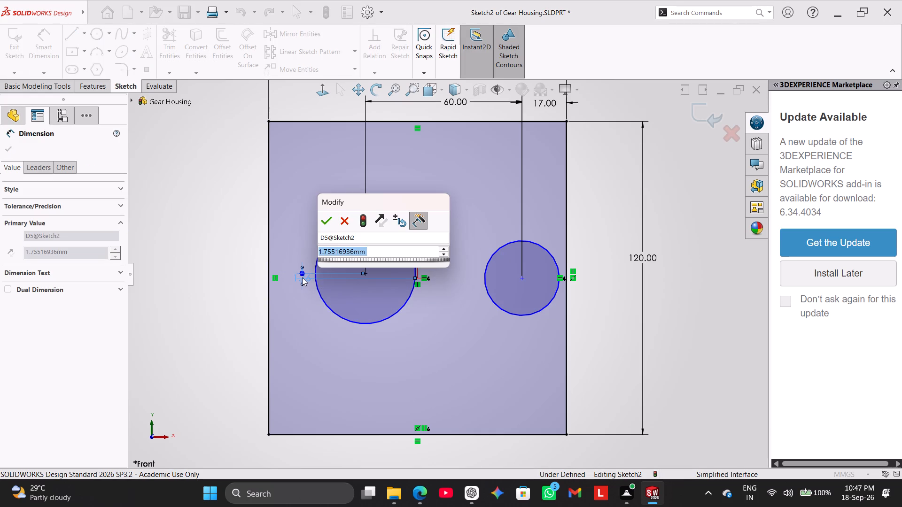
pyautogui.write('15')
pyautogui.press('Return')
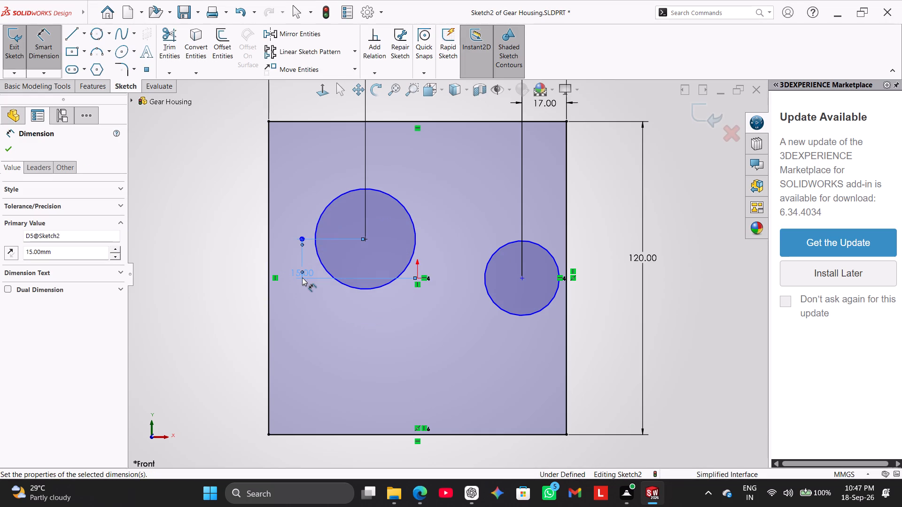
pyautogui.click(330, 323)
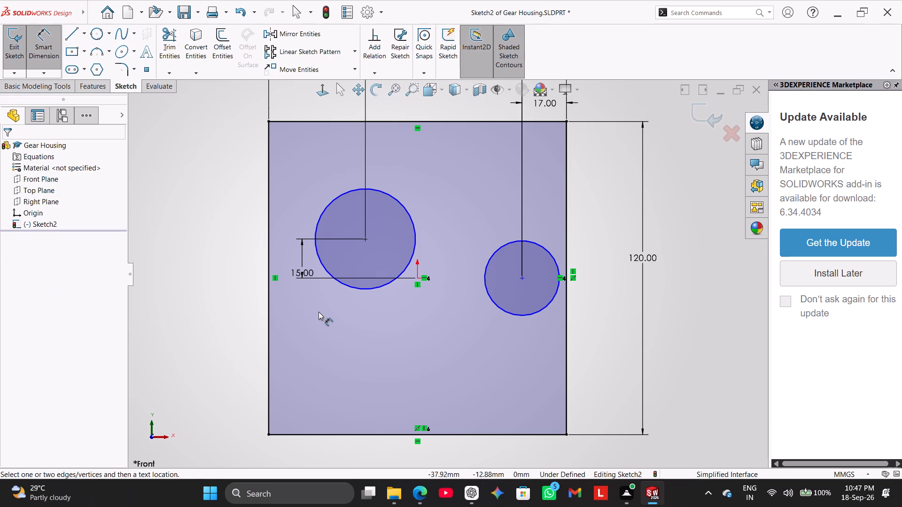
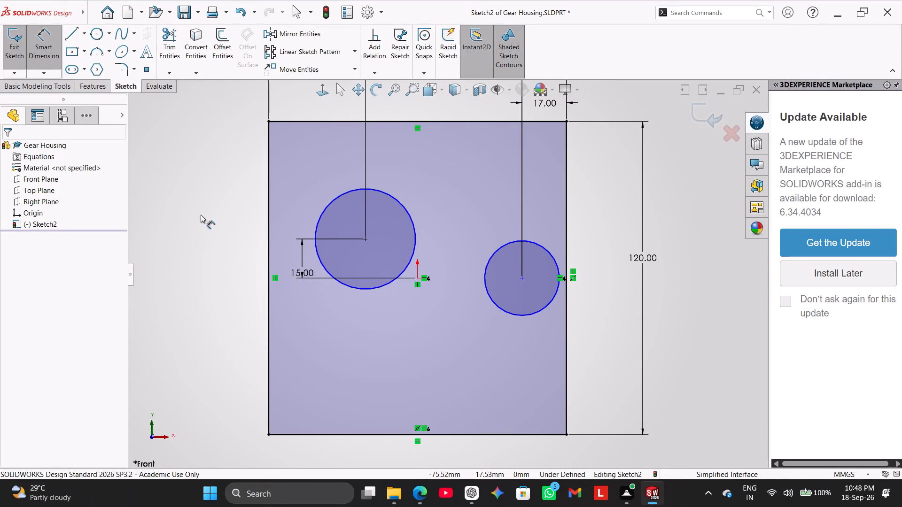
# Add a Horizontal relation between the right circle's centre and the origin.
pyautogui.click(43, 51)
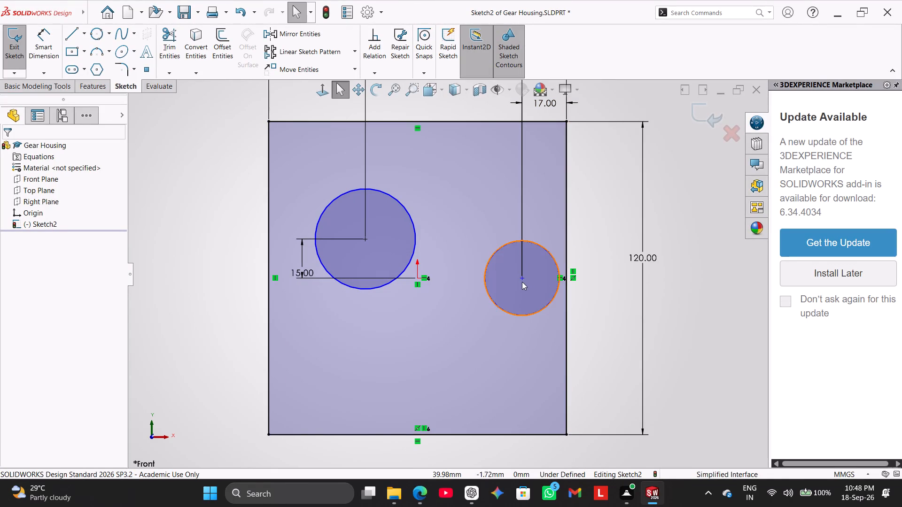
pyautogui.keyDown('ctrl'); pyautogui.click(522, 279); pyautogui.keyUp('ctrl')
pyautogui.keyDown('ctrl'); pyautogui.click(418, 278); pyautogui.keyUp('ctrl')
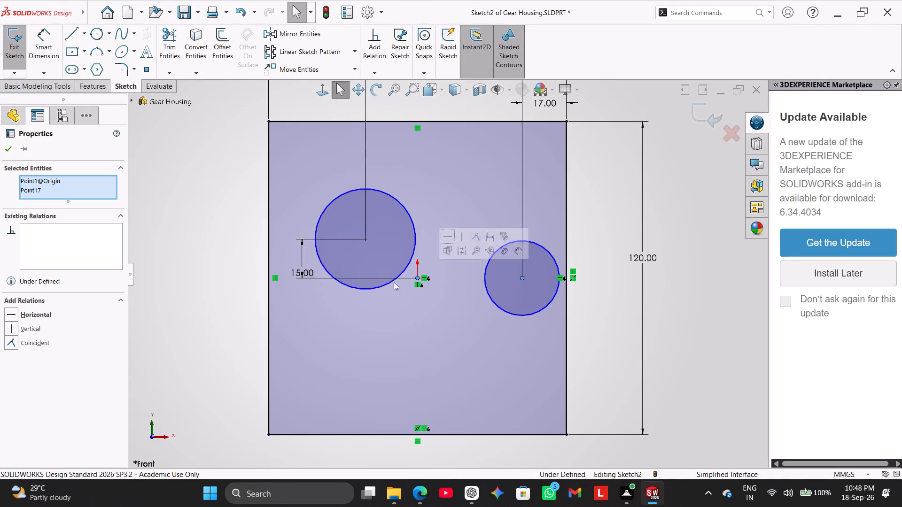
pyautogui.click(30, 313)
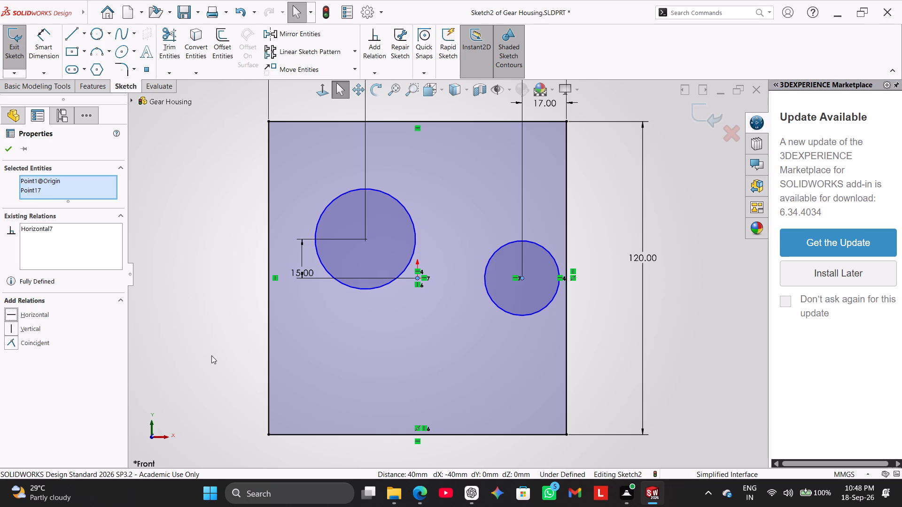
pyautogui.click(226, 338)
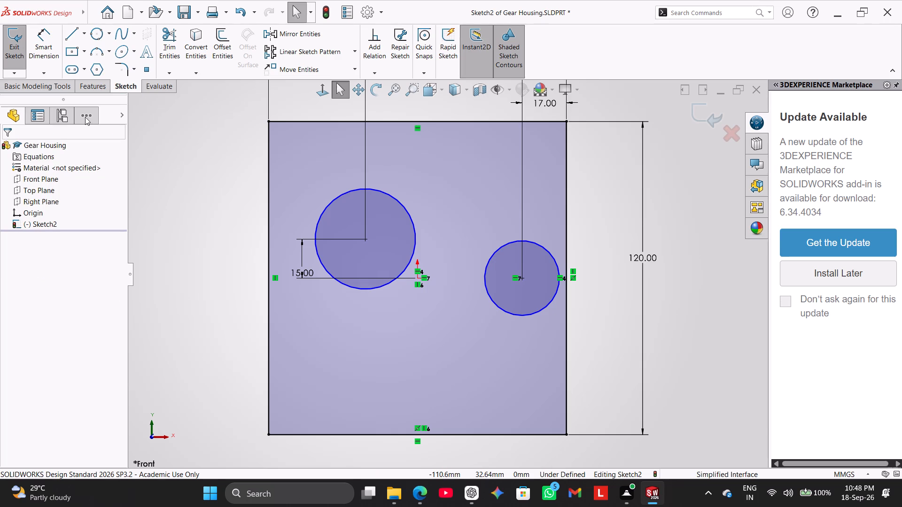
# Dimension the left circle's diameter with Smart Dimension and set it to 60 mm.
pyautogui.click(53, 52)
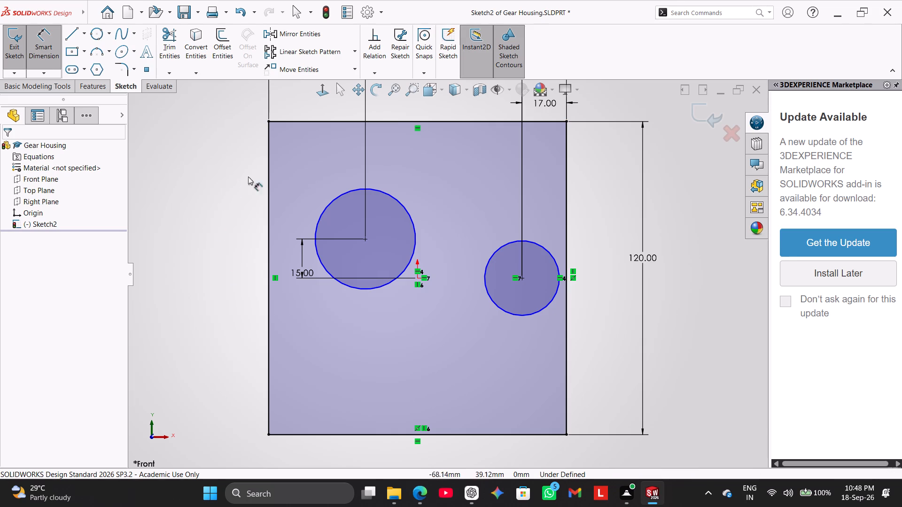
pyautogui.click(331, 200)
pyautogui.click(225, 175)
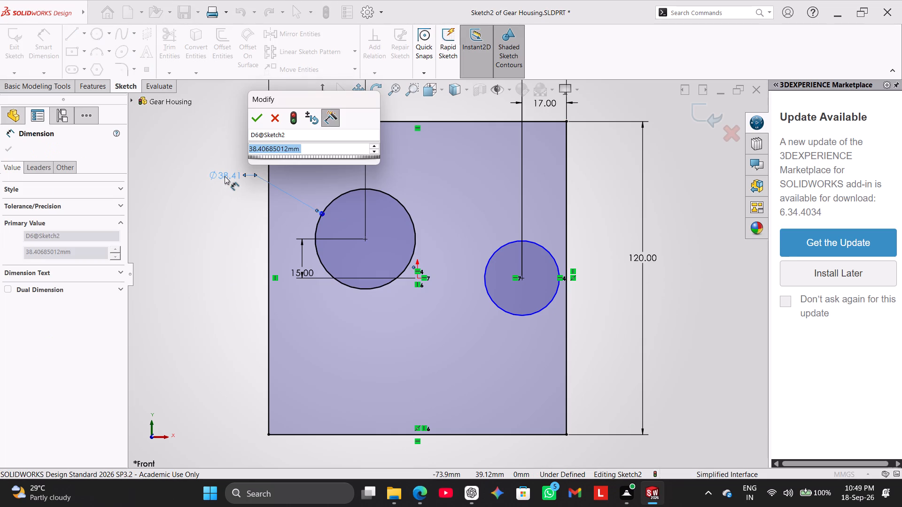
pyautogui.press('0')
pyautogui.press('Return')
pyautogui.press('Right')
pyautogui.press('Right')
pyautogui.press('Right')
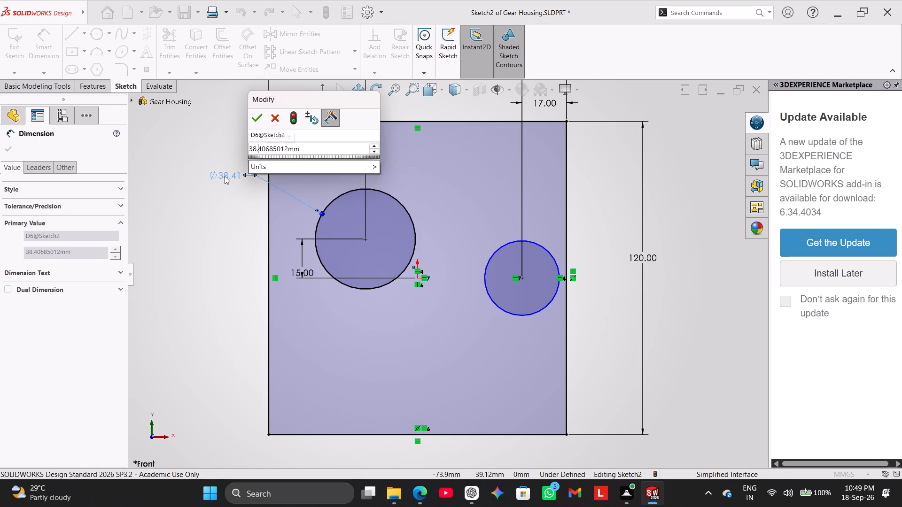
pyautogui.press('Right')
pyautogui.press('Right')
pyautogui.press('Right')
pyautogui.press('a')
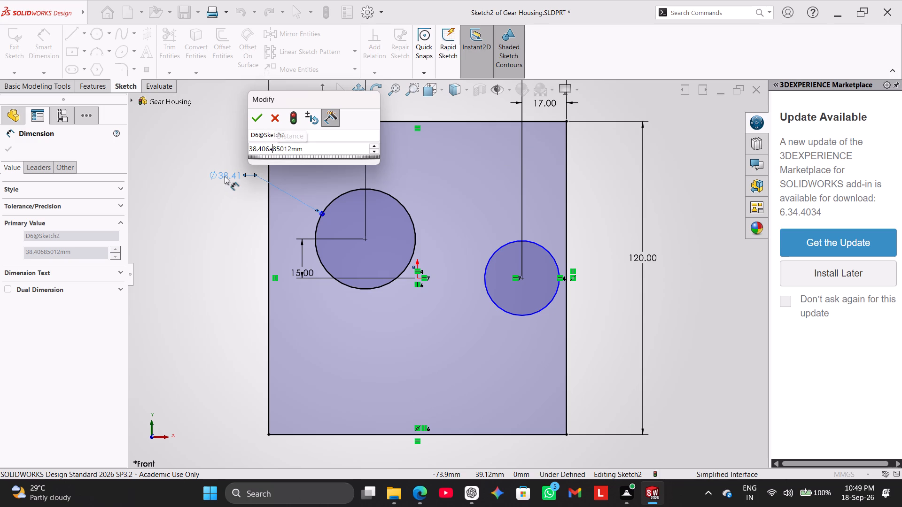
pyautogui.hotkey('ctrl', 'a')
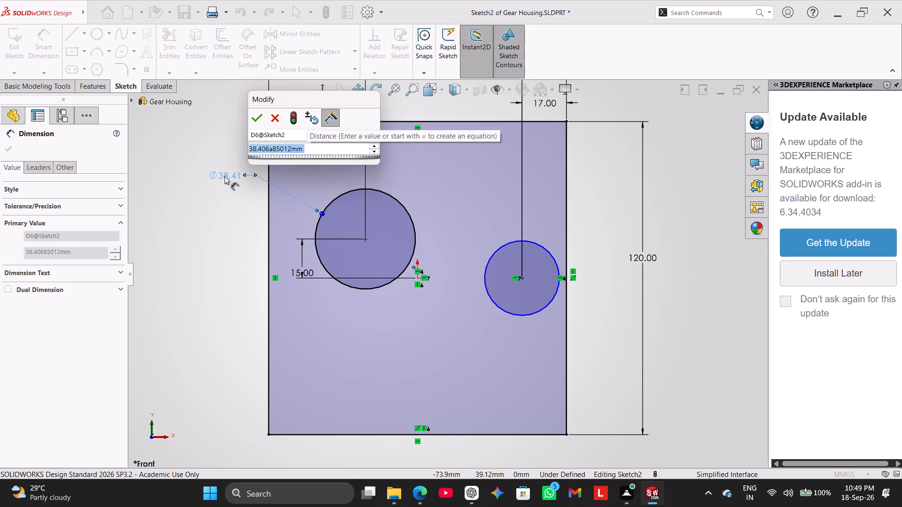
pyautogui.write('60')
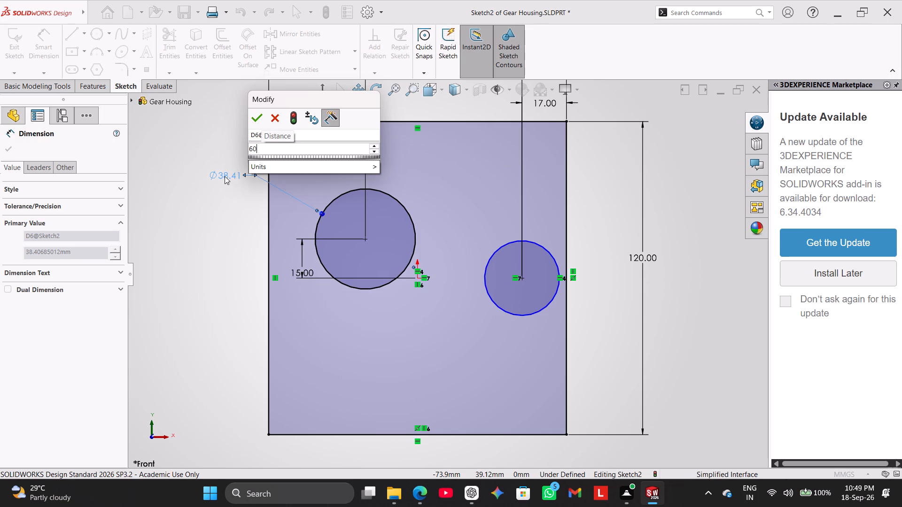
pyautogui.press('Return')
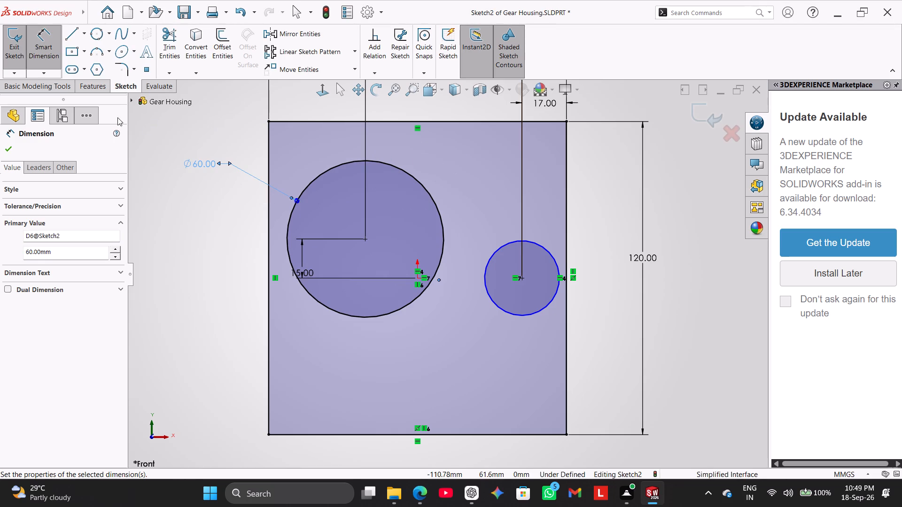
# Dimension the right circle's diameter and set it to 82 mm.
pyautogui.click(543, 248)
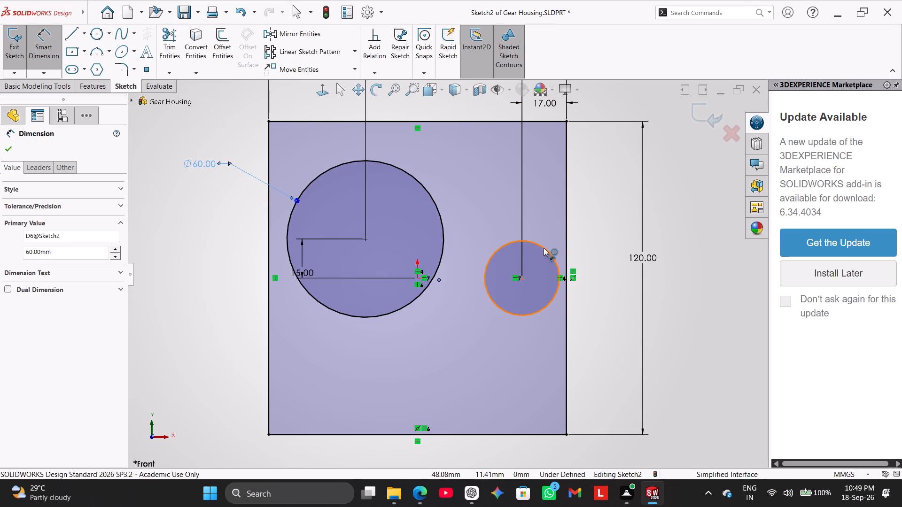
pyautogui.click(586, 189)
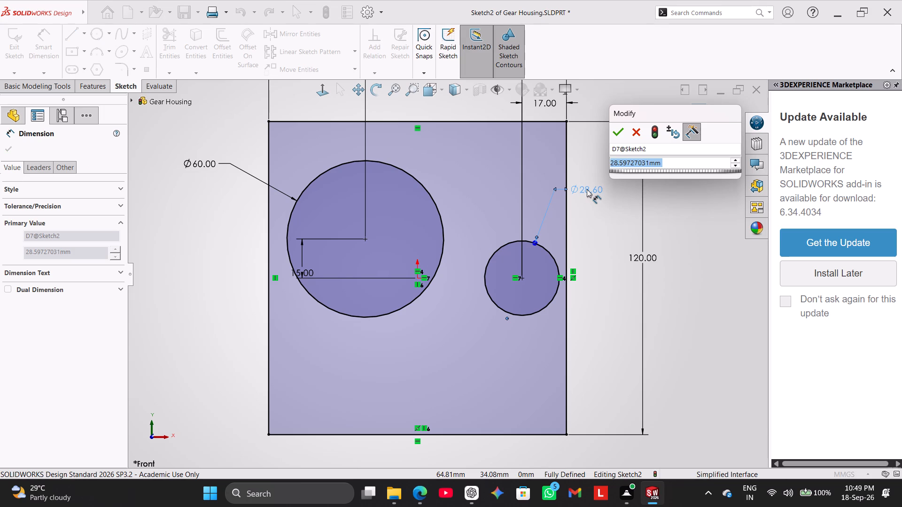
pyautogui.write('82')
pyautogui.press('Return')
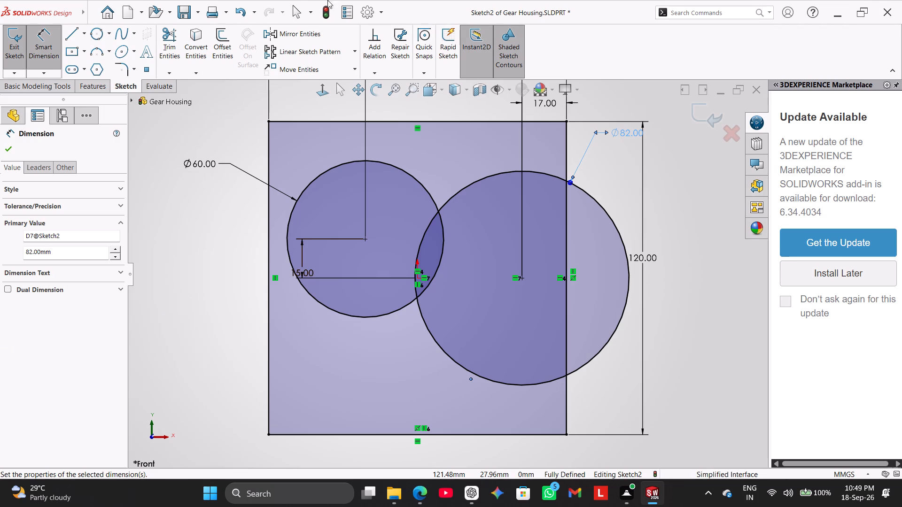
# Draw two perimeter circles tangent to both large circles, one below their overlap with about 11.7 mm radius and one above it.
pyautogui.click(94, 31)
pyautogui.click(397, 314)
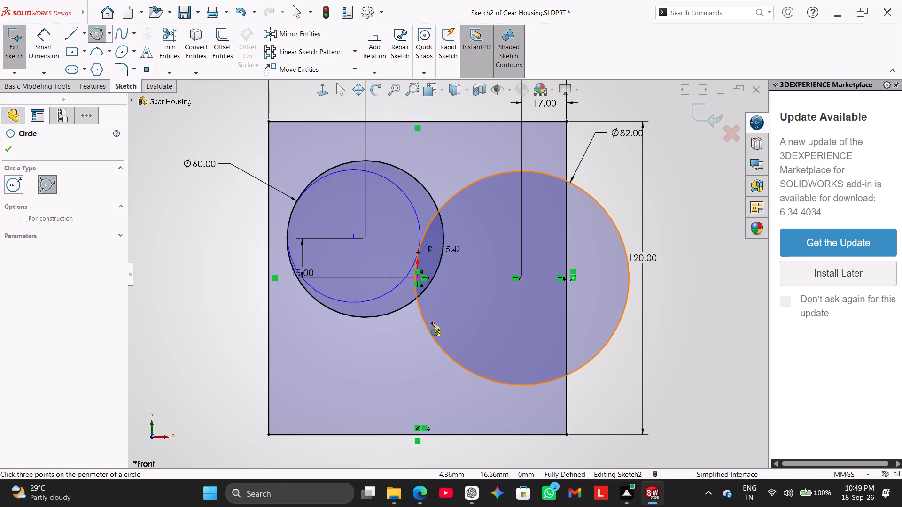
pyautogui.click(426, 326)
pyautogui.click(392, 372)
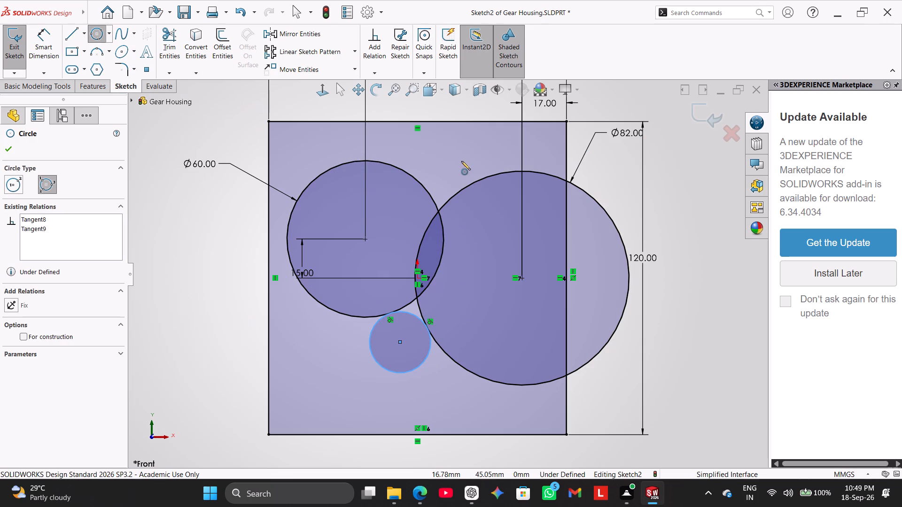
pyautogui.click(426, 189)
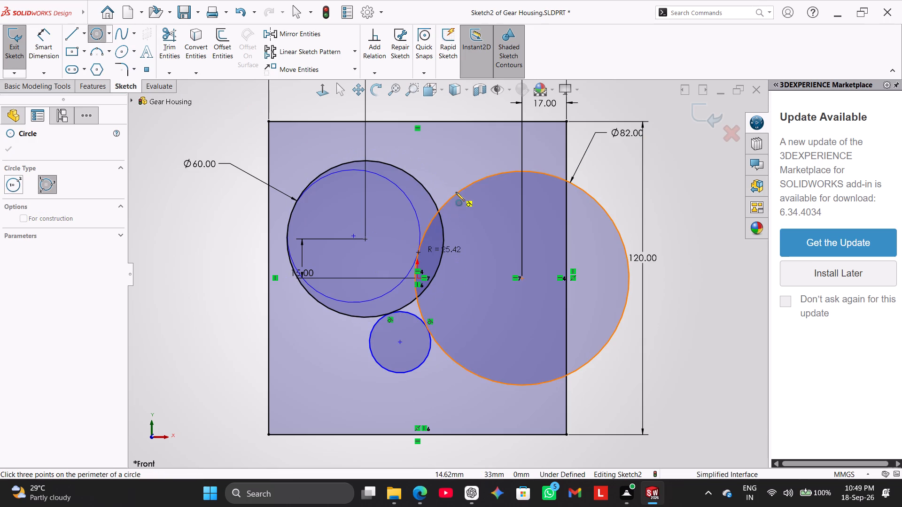
pyautogui.click(456, 192)
pyautogui.click(459, 148)
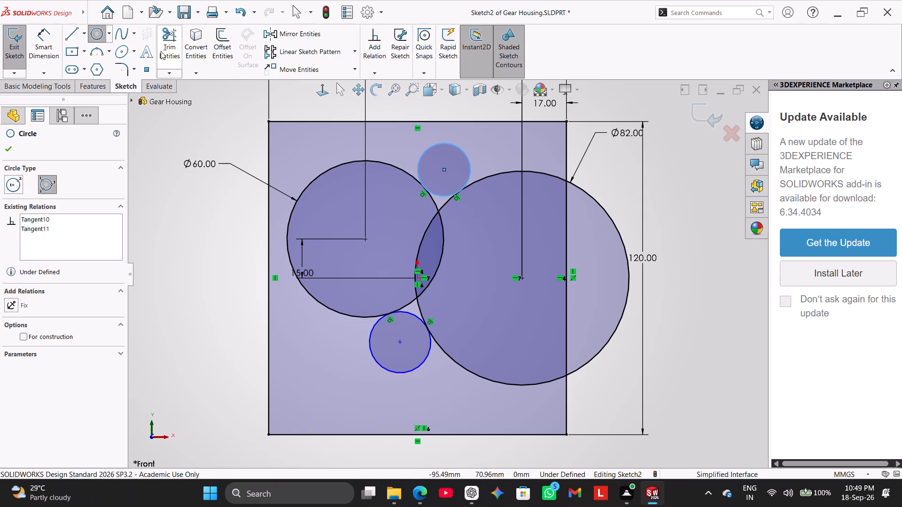
# Trim the outer portions of both small tangent circles, leaving only the short arcs bridging the two large circles.
pyautogui.moveTo(167, 41); pyautogui.dragTo(171, 41)
pyautogui.click(457, 149)
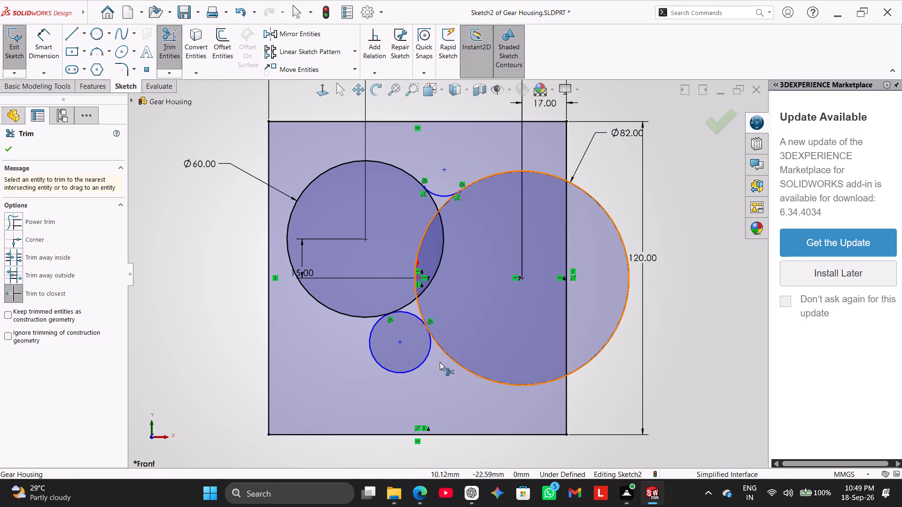
pyautogui.click(400, 374)
# Dimension the lower bridging arc's radius and set it to 10 mm.
pyautogui.click(43, 52)
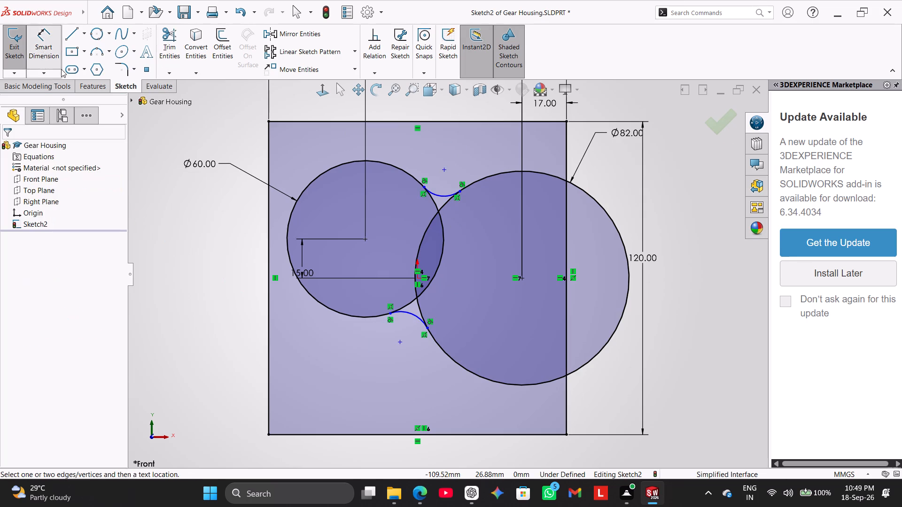
pyautogui.click(416, 314)
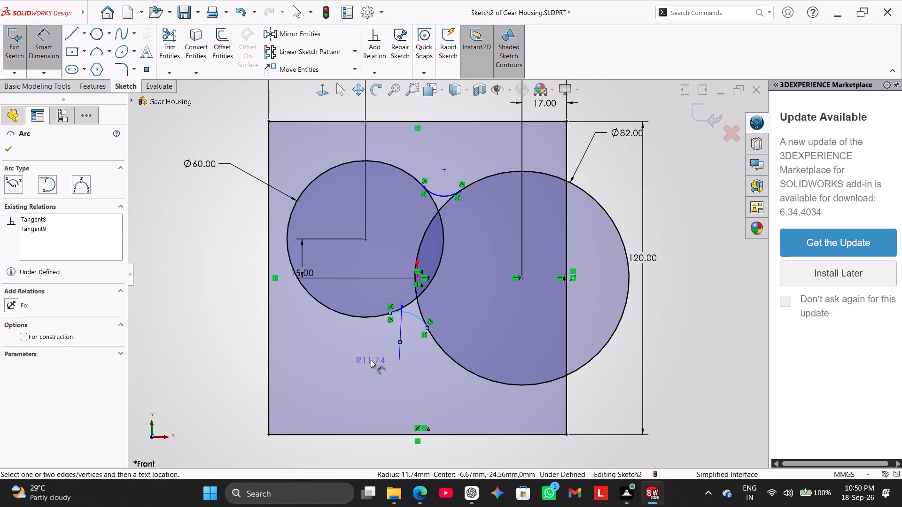
pyautogui.click(371, 360)
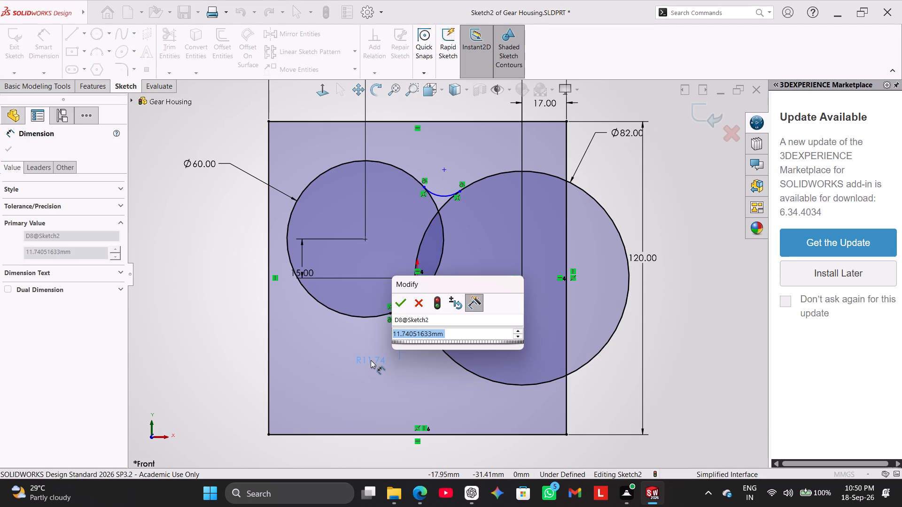
pyautogui.write('10')
pyautogui.press('Return')
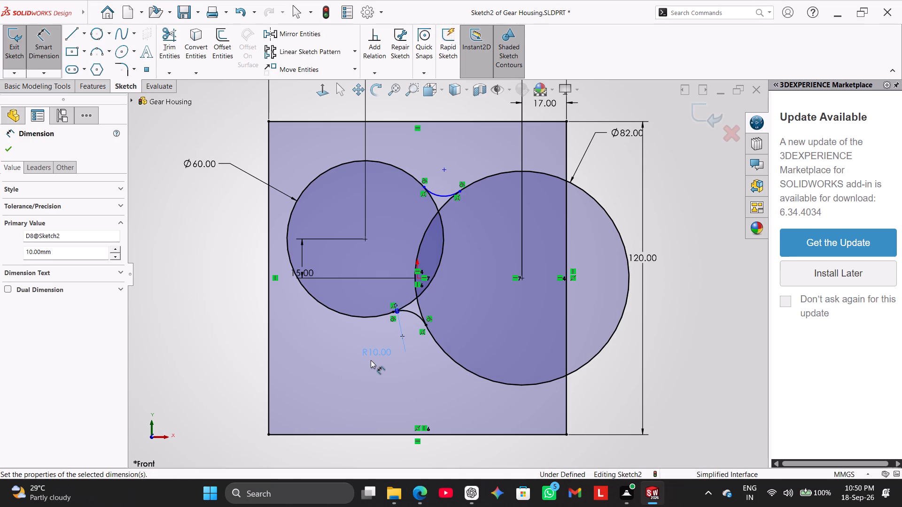
pyautogui.click(428, 384)
pyautogui.scroll(-2, 401, 361)
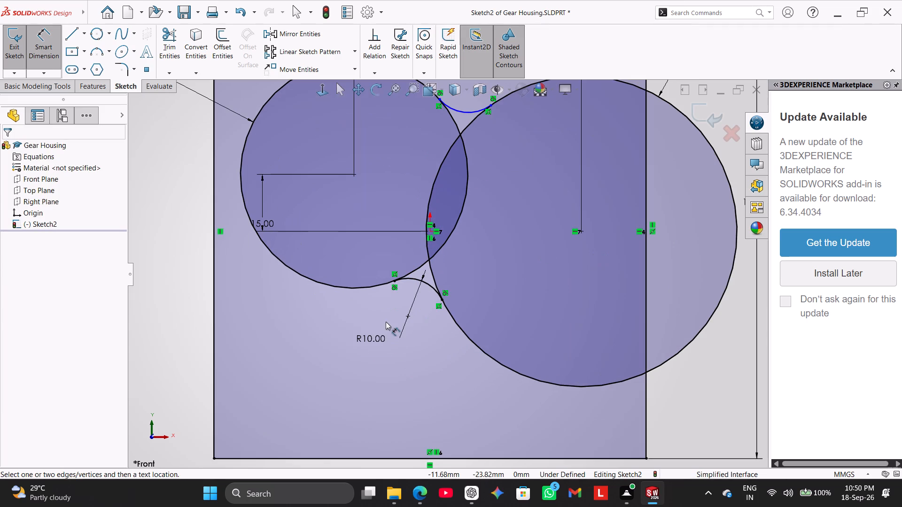
pyautogui.scroll(2, 399, 89)
pyautogui.rightClick(197, 248)
pyautogui.click(222, 279)
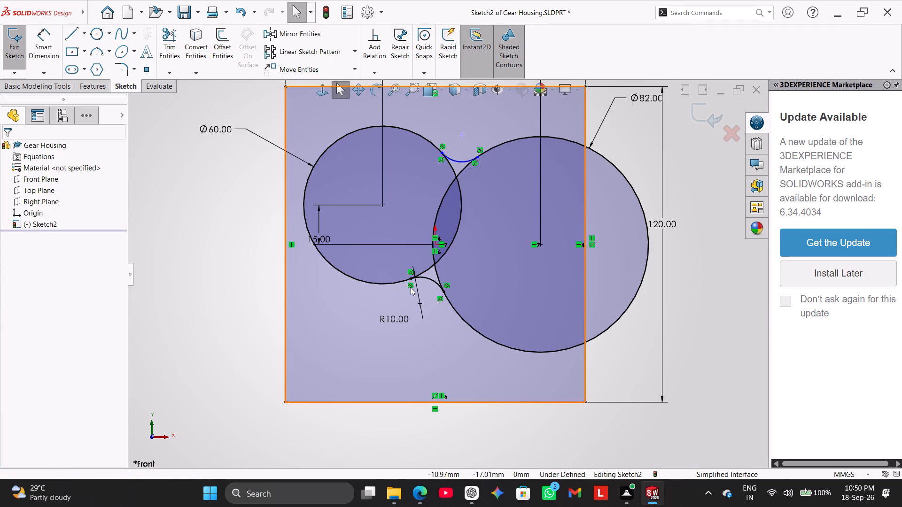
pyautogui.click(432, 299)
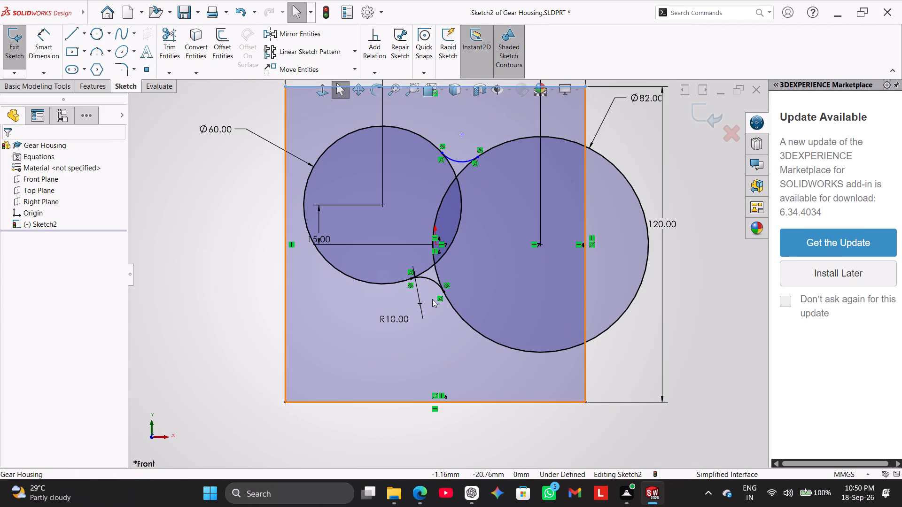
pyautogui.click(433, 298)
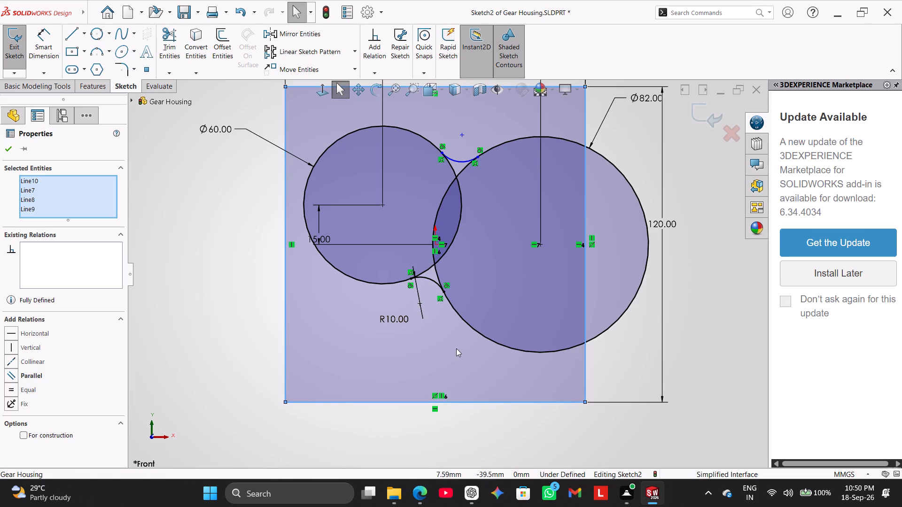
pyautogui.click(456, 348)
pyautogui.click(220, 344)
# Add an Equal relation between the lower and upper bridging arcs.
pyautogui.keyDown('ctrl'); pyautogui.click(430, 280); pyautogui.keyUp('ctrl')
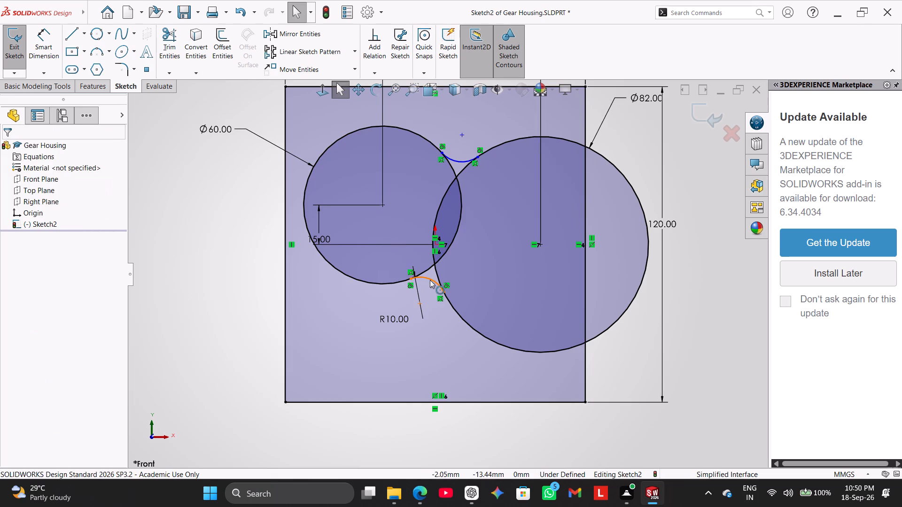
pyautogui.keyDown('ctrl'); pyautogui.click(454, 161); pyautogui.keyUp('ctrl')
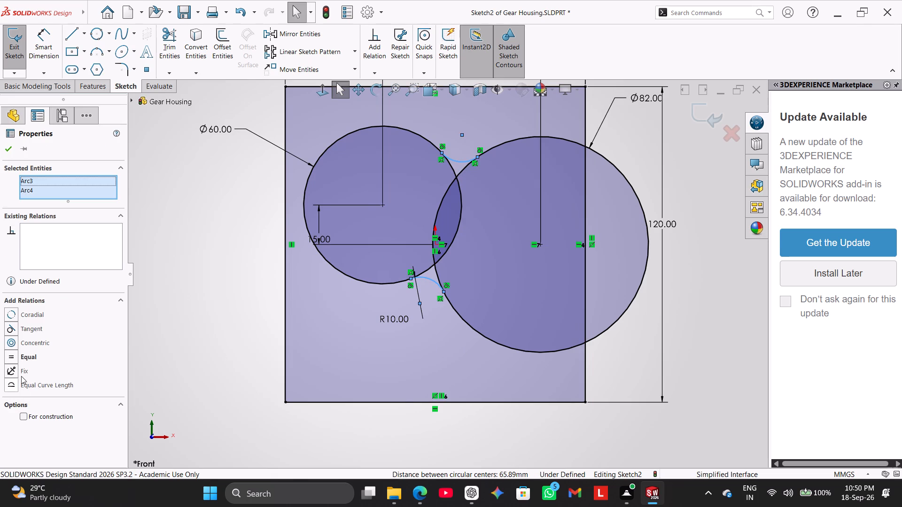
pyautogui.click(23, 353)
pyautogui.click(191, 292)
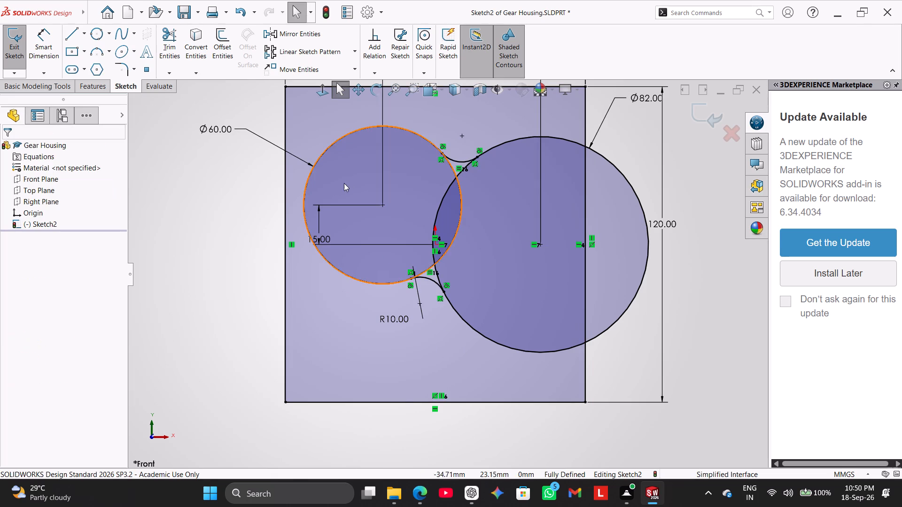
# Trim the two large circles' inner arcs where they overlap, opening the lens-shaped region between them.
pyautogui.click(175, 43)
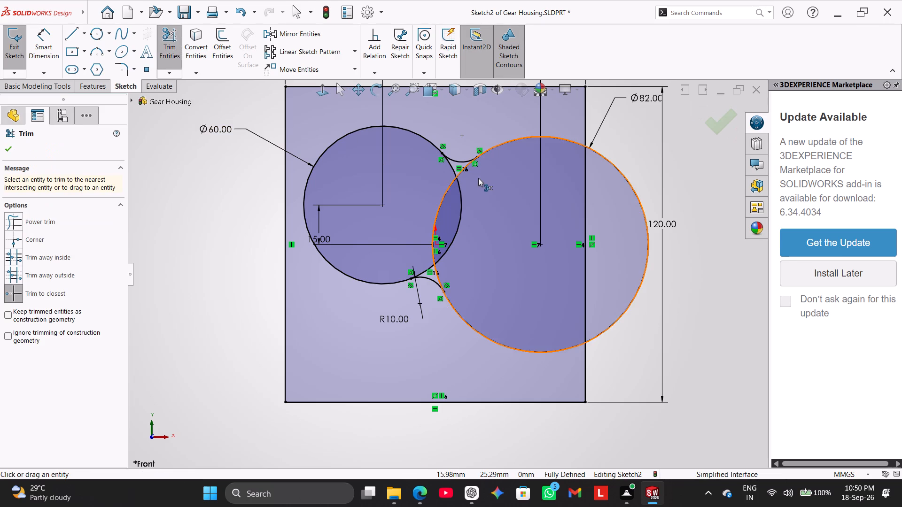
pyautogui.scroll(-2, 478, 178)
pyautogui.click(451, 207)
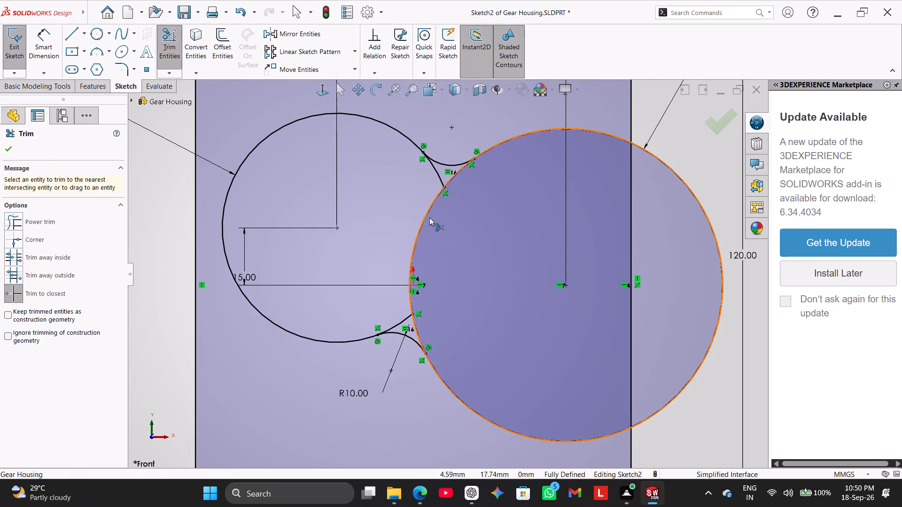
pyautogui.click(424, 215)
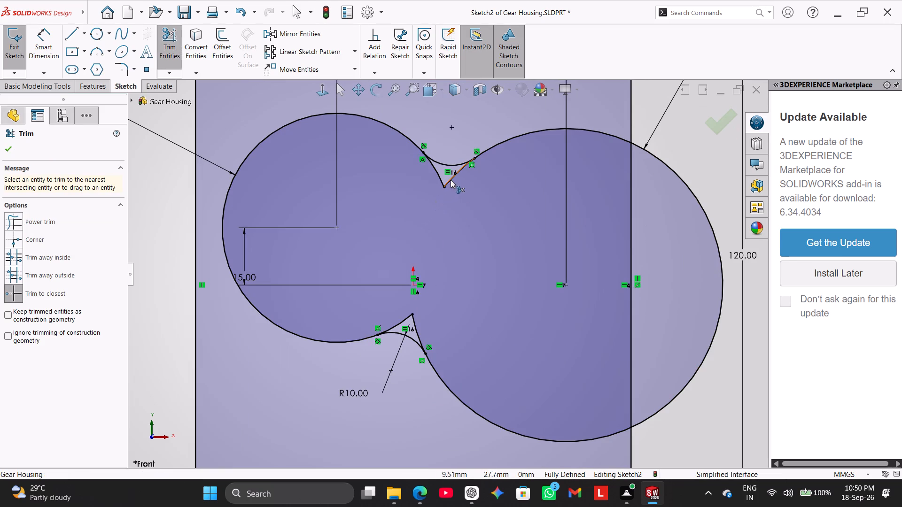
# Trim the four leftover large-circle segments behind the upper and lower bridging arcs, leaving one continuous blended outline.
pyautogui.click(451, 180)
pyautogui.click(440, 180)
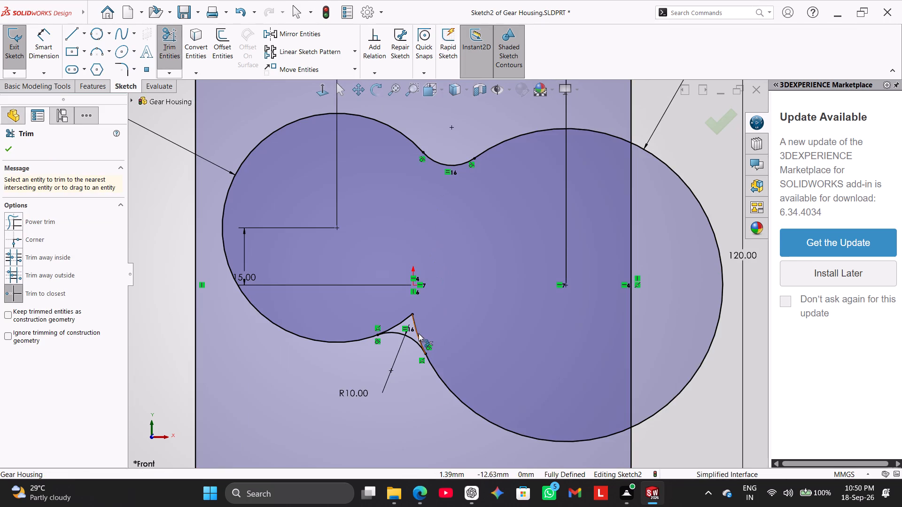
pyautogui.click(419, 333)
pyautogui.click(401, 319)
pyautogui.click(402, 320)
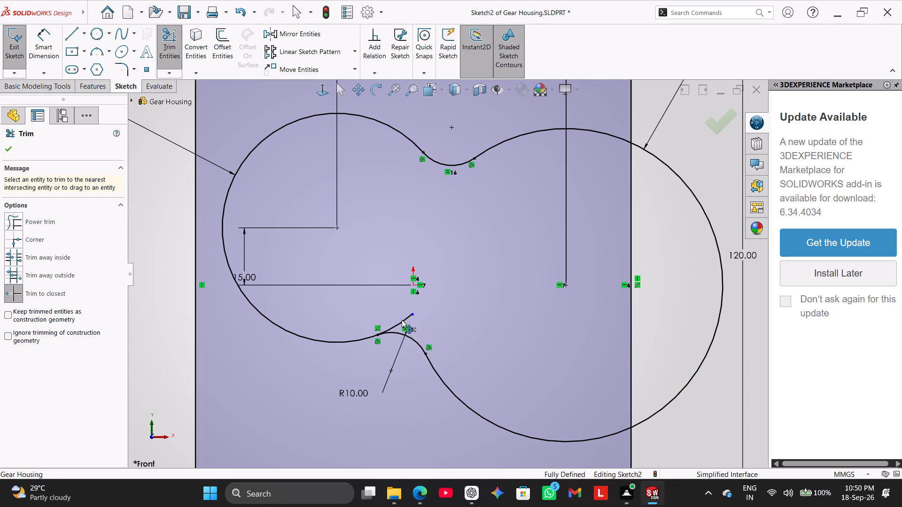
pyautogui.scroll(2, 441, 300)
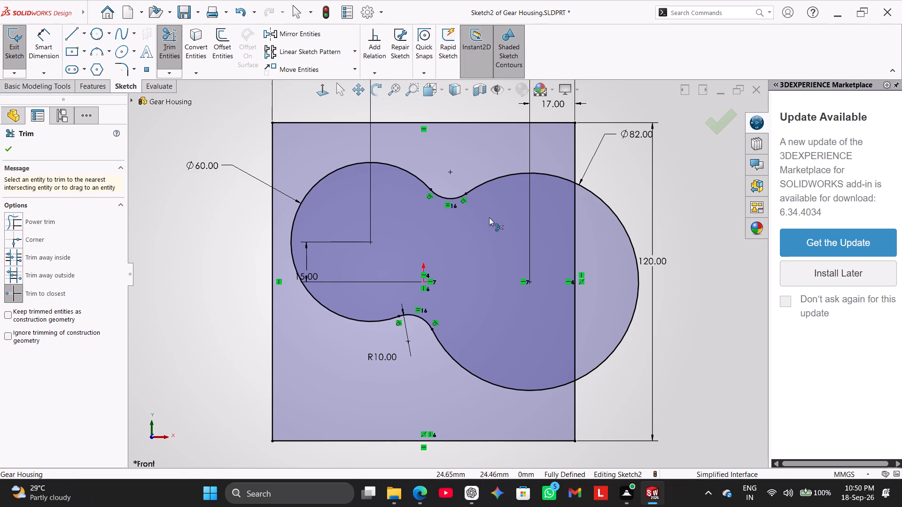
pyautogui.scroll(1, 390, 185)
pyautogui.scroll(-2, 453, 170)
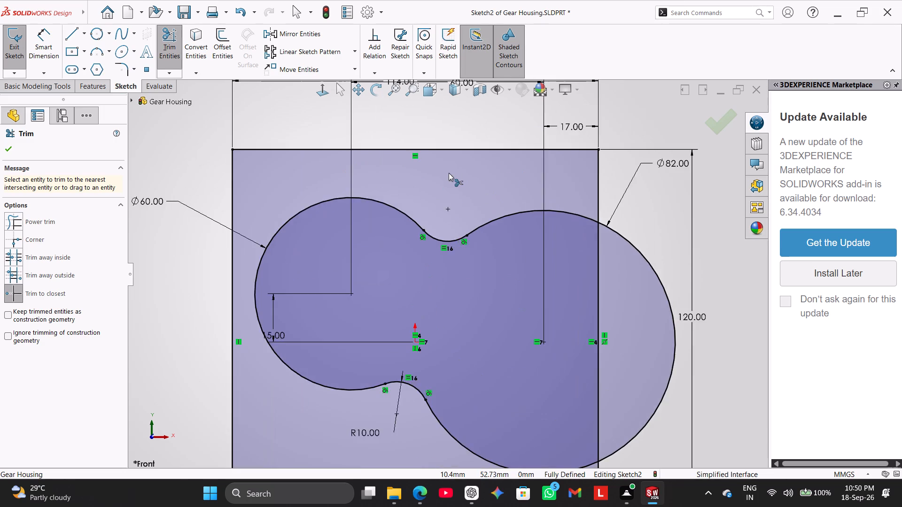
pyautogui.scroll(2, 449, 173)
pyautogui.rightClick(198, 184)
pyautogui.click(233, 213)
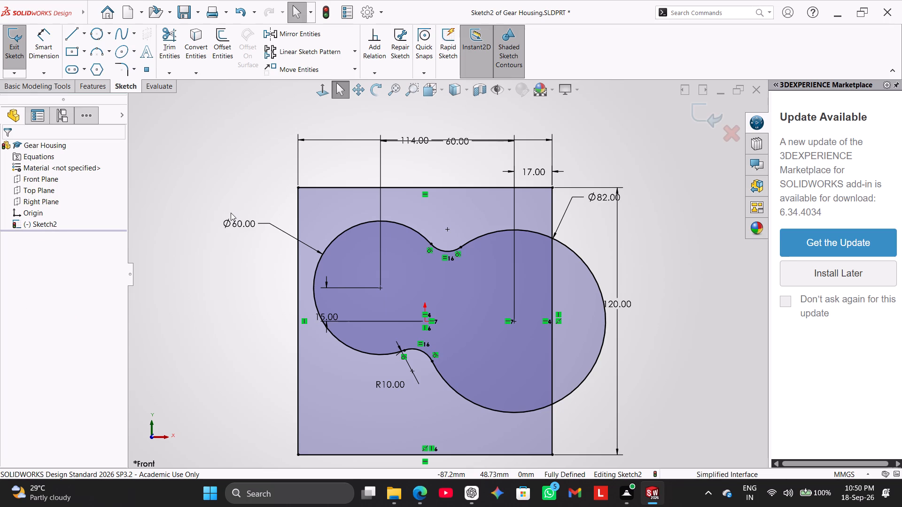
# Draw a circle centred on the rectangle's upper-left corner.
pyautogui.moveTo(197, 170); pyautogui.dragTo(194, 129, button='right')
pyautogui.moveTo(194, 129); pyautogui.dragTo(196, 84, button='right')
pyautogui.scroll(-2, 324, 184)
pyautogui.click(301, 199)
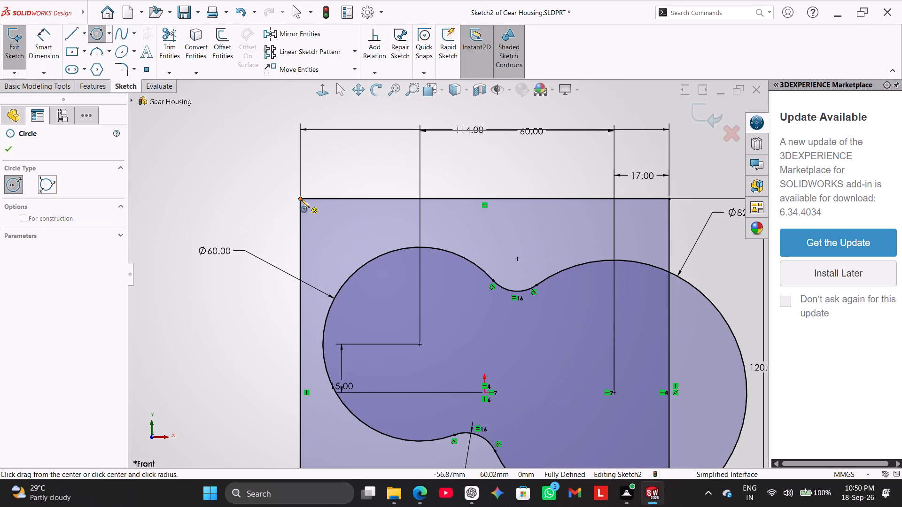
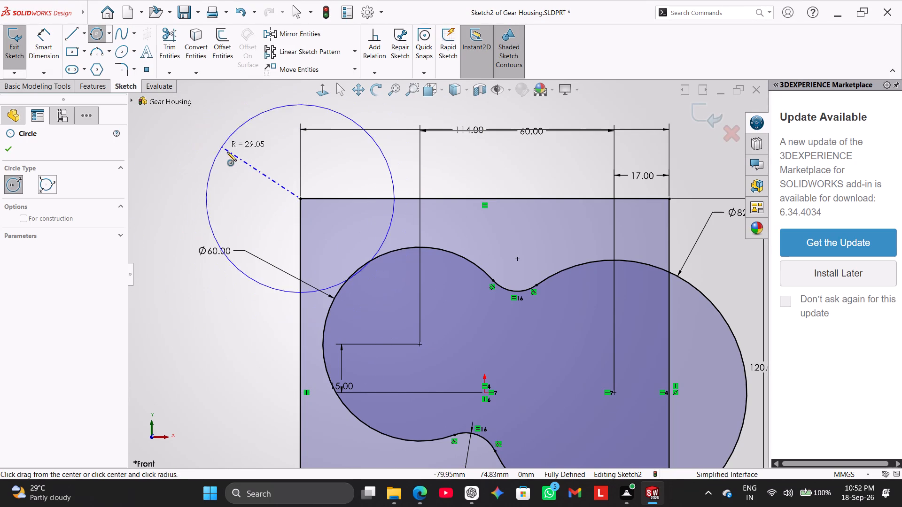
# Finish the circle centred on the rectangle's upper-left corner at a diameter of about 56 mm.
pyautogui.click(225, 148)
pyautogui.rightClick(189, 131)
pyautogui.click(206, 135)
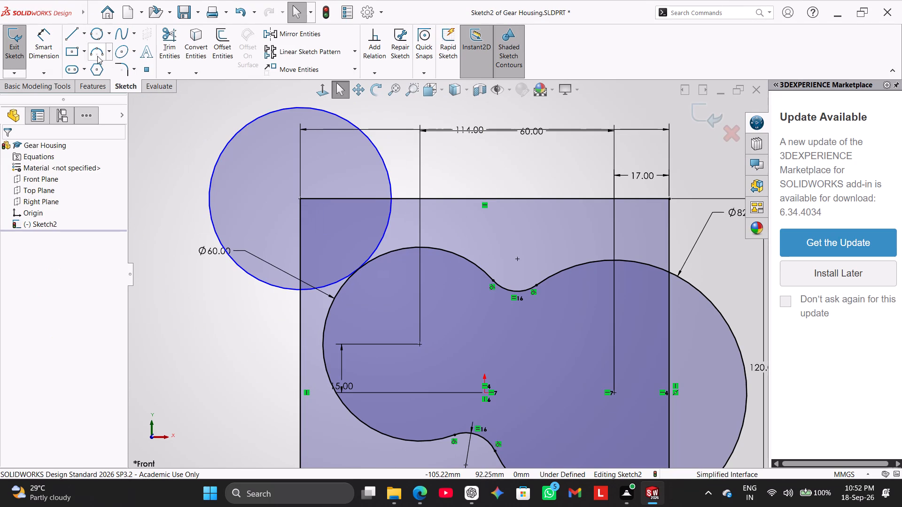
# Dimension the upper-left corner circle's diameter and set it to 26 mm.
pyautogui.click(49, 40)
pyautogui.click(239, 132)
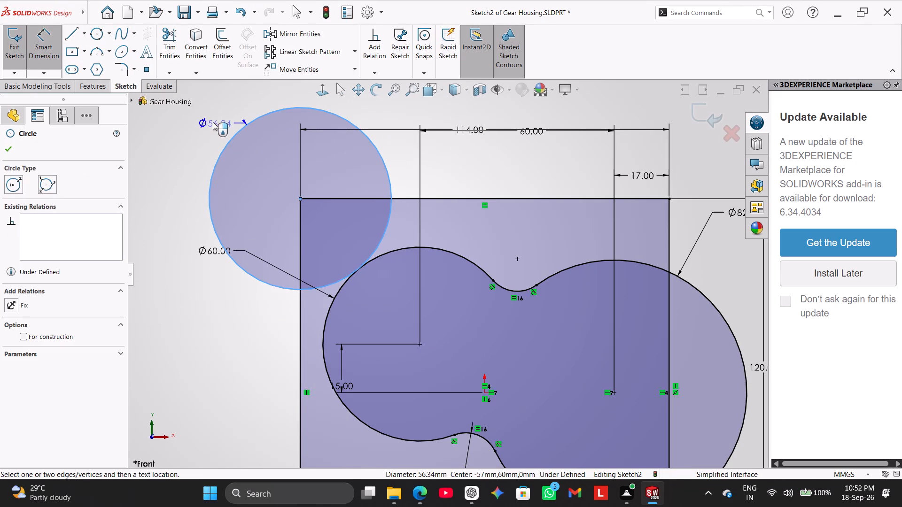
pyautogui.click(197, 116)
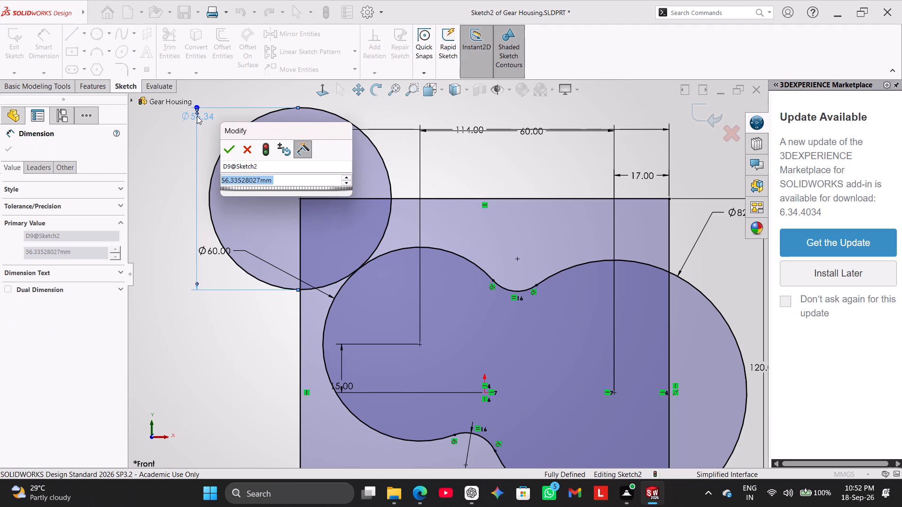
pyautogui.write('26')
pyautogui.press('Return')
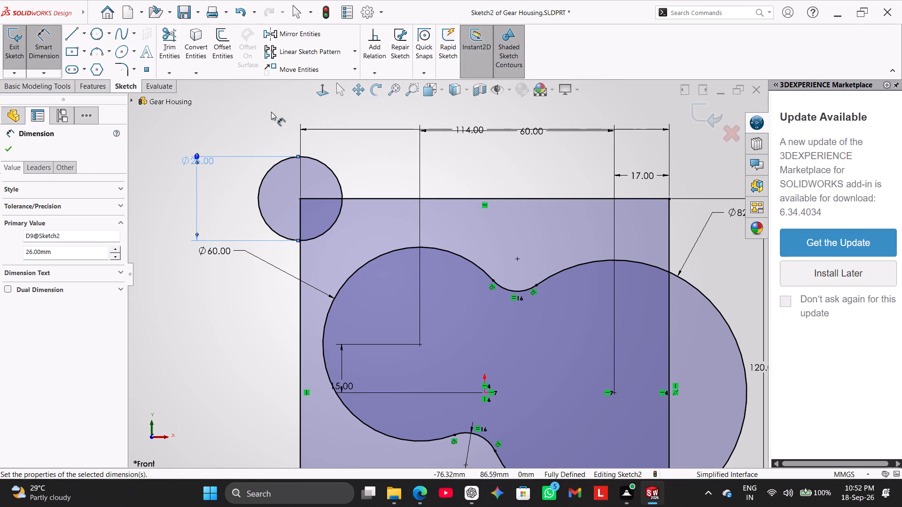
pyautogui.click(240, 120)
pyautogui.rightClick(240, 120)
pyautogui.click(274, 145)
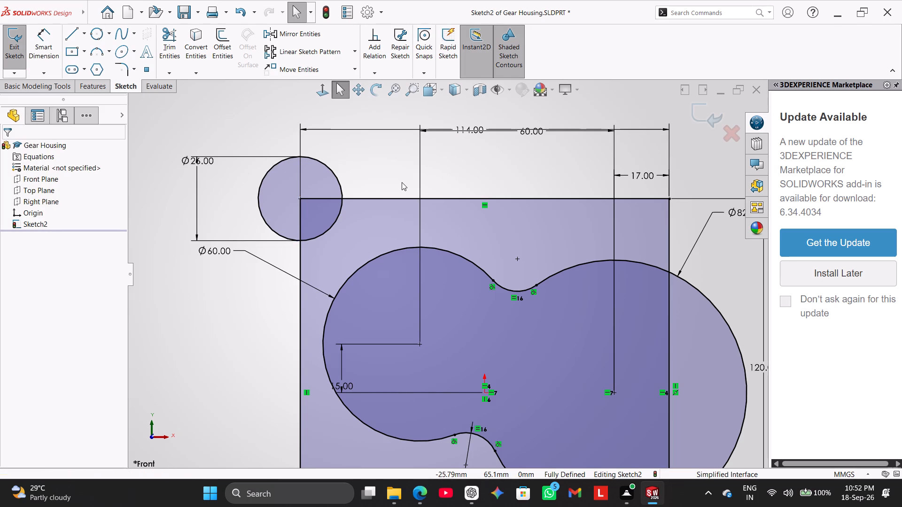
# Draw a vertical centerline about 70 mm long from the origin up past the rectangle's top edge.
pyautogui.scroll(2, 534, 312)
pyautogui.scroll(-2, 530, 302)
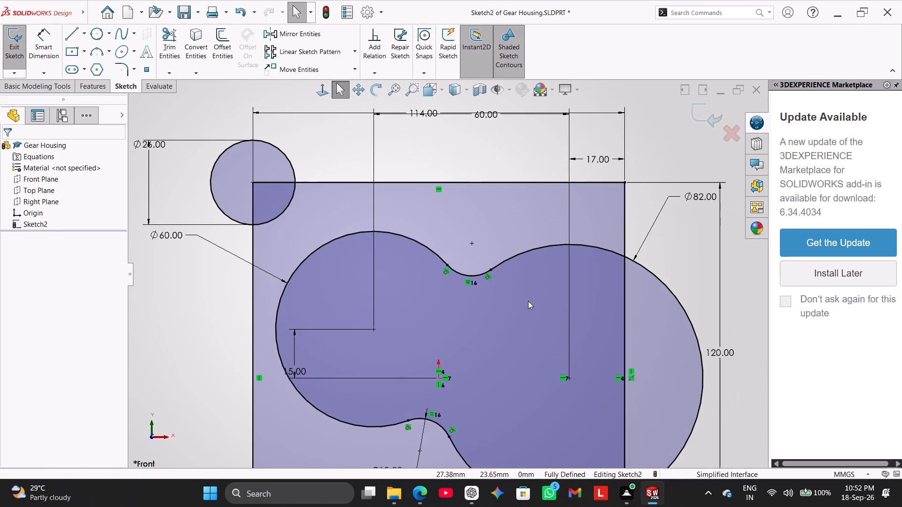
pyautogui.scroll(3, 527, 300)
pyautogui.scroll(-2, 518, 327)
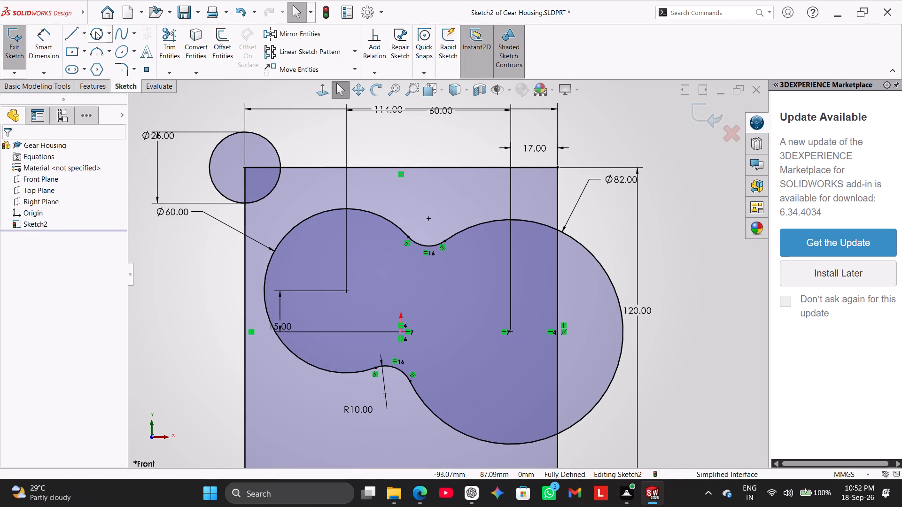
pyautogui.click(85, 34)
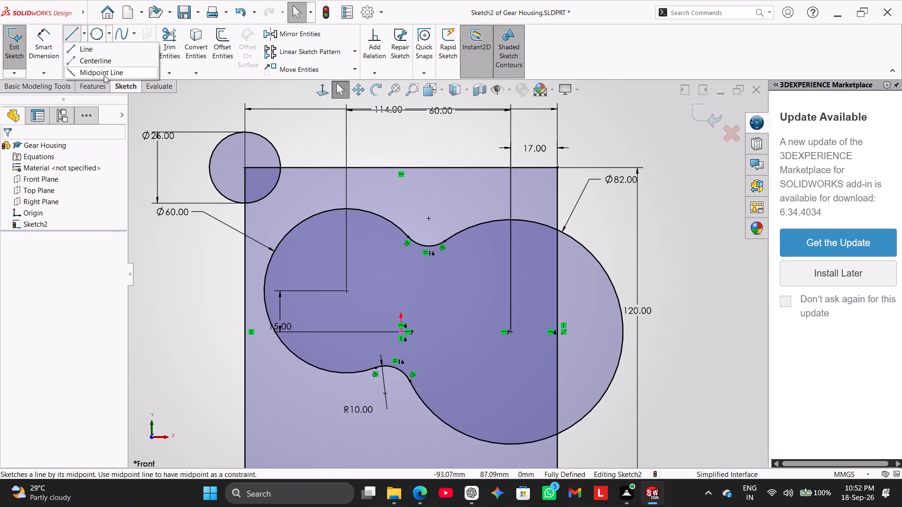
pyautogui.click(104, 62)
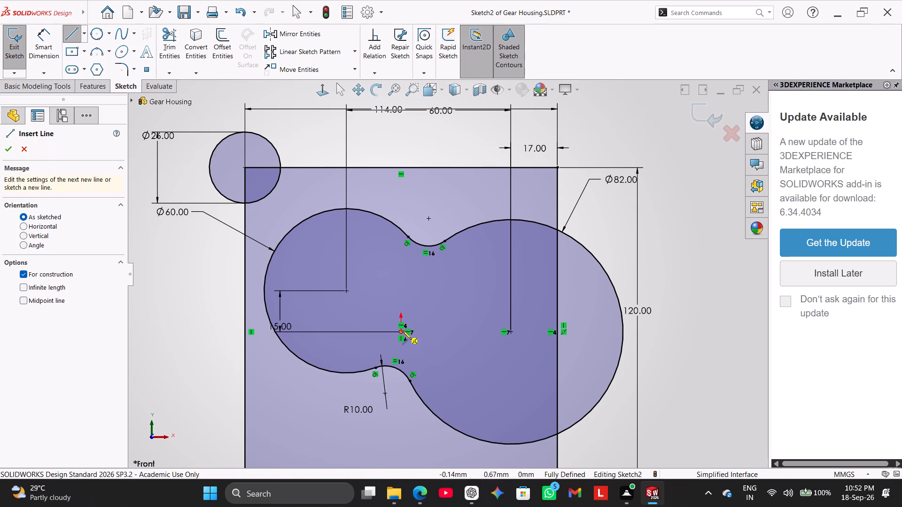
pyautogui.click(403, 331)
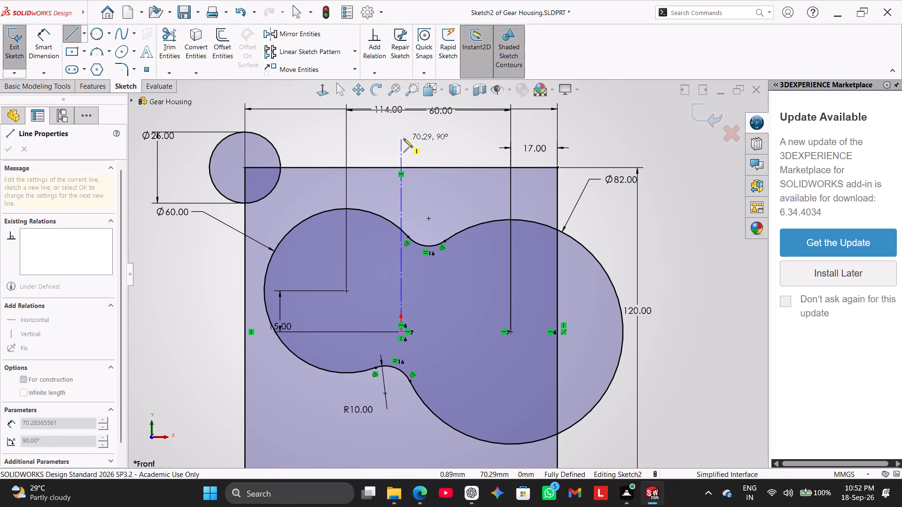
pyautogui.click(404, 138)
pyautogui.rightClick(411, 142)
pyautogui.click(422, 147)
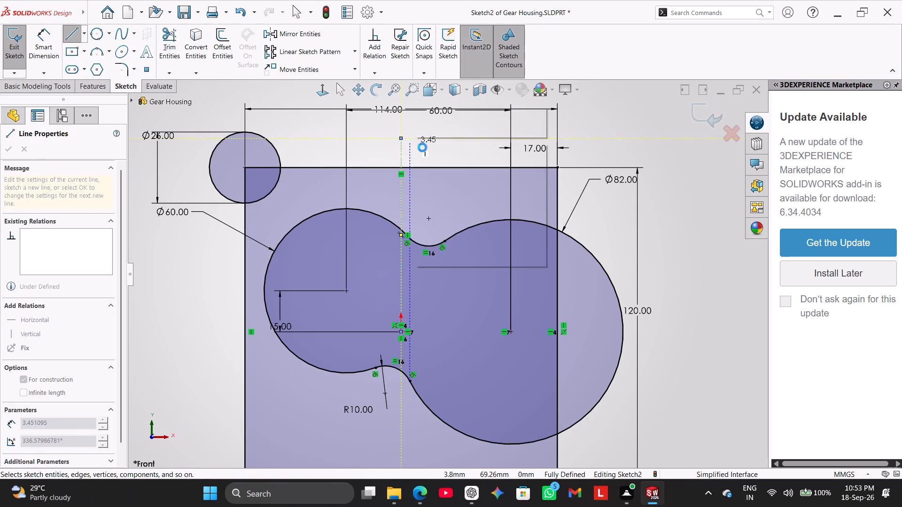
# Draw a horizontal centerline from the origin to beyond the 82 mm arc.
pyautogui.scroll(2, 440, 260)
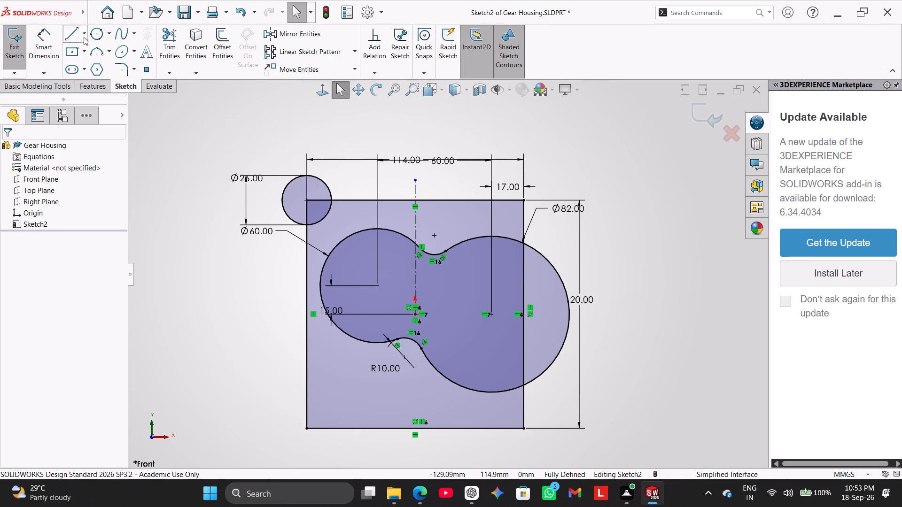
pyautogui.click(85, 37)
pyautogui.click(102, 65)
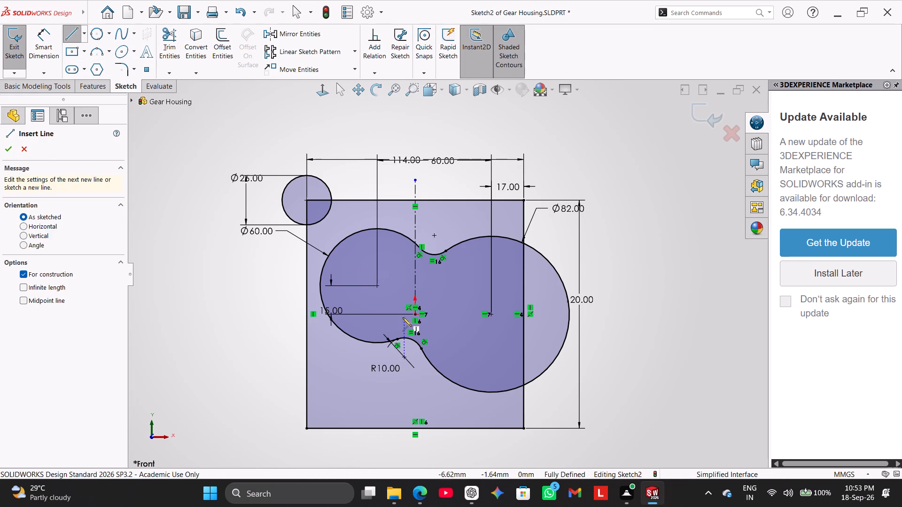
pyautogui.click(414, 315)
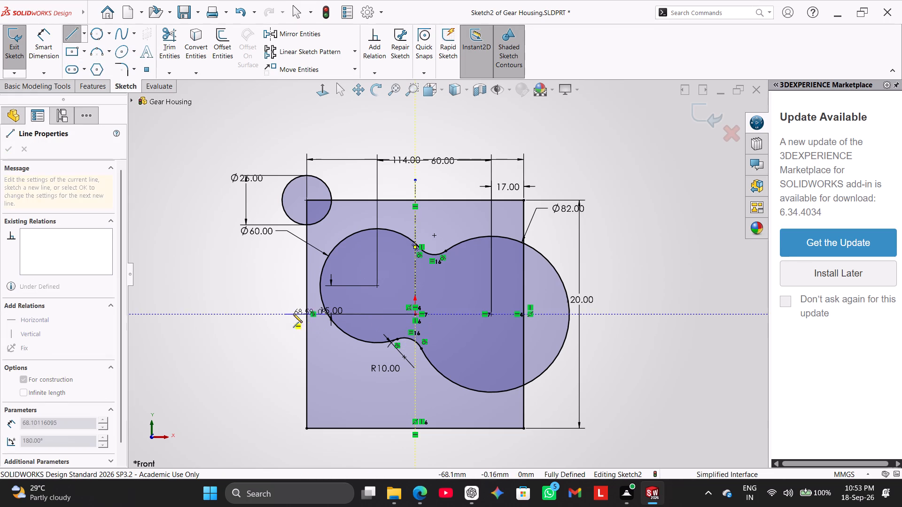
pyautogui.click(596, 315)
pyautogui.rightClick(632, 239)
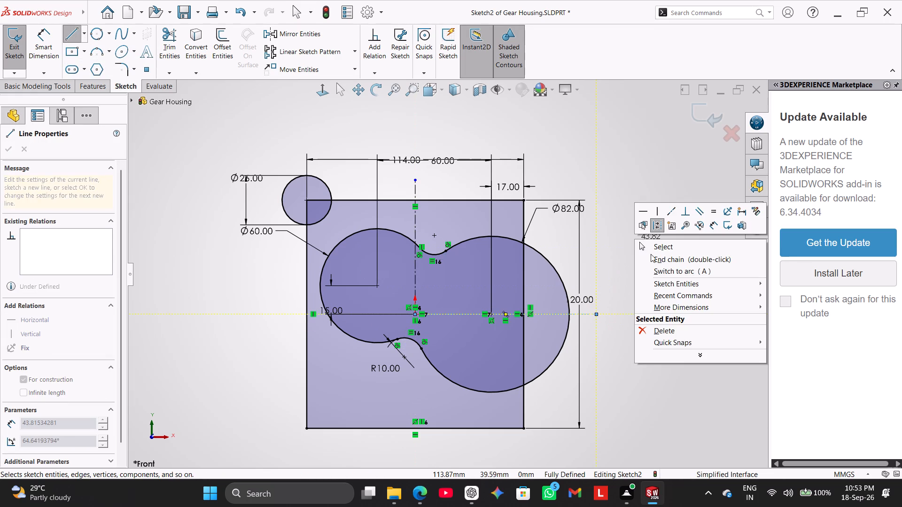
pyautogui.click(651, 246)
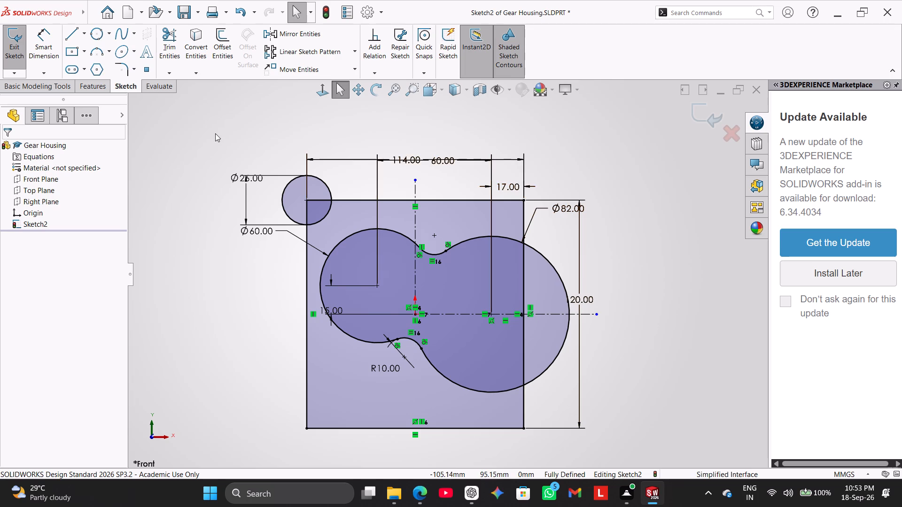
pyautogui.rightClick(215, 133)
pyautogui.click(199, 138)
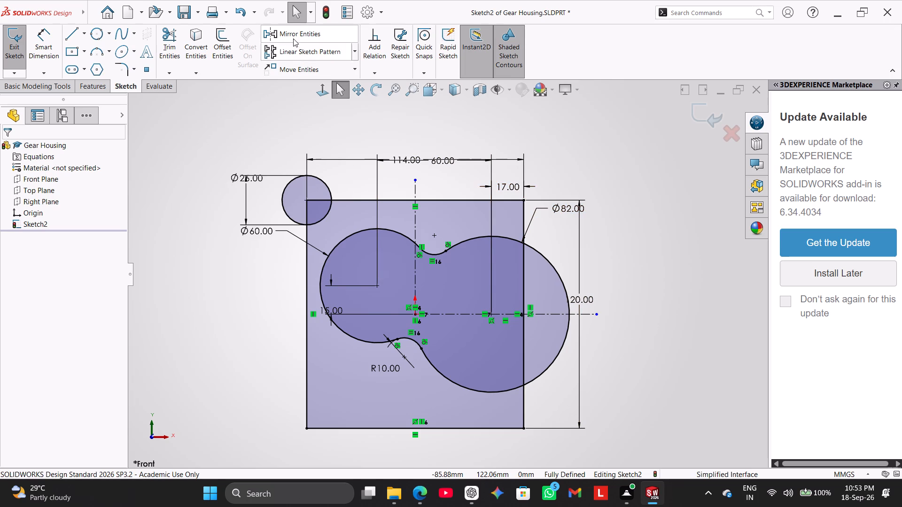
# Mirror the 26 mm corner circle about the vertical centerline, keeping the original.
pyautogui.click(293, 38)
pyautogui.click(329, 189)
pyautogui.click(74, 287)
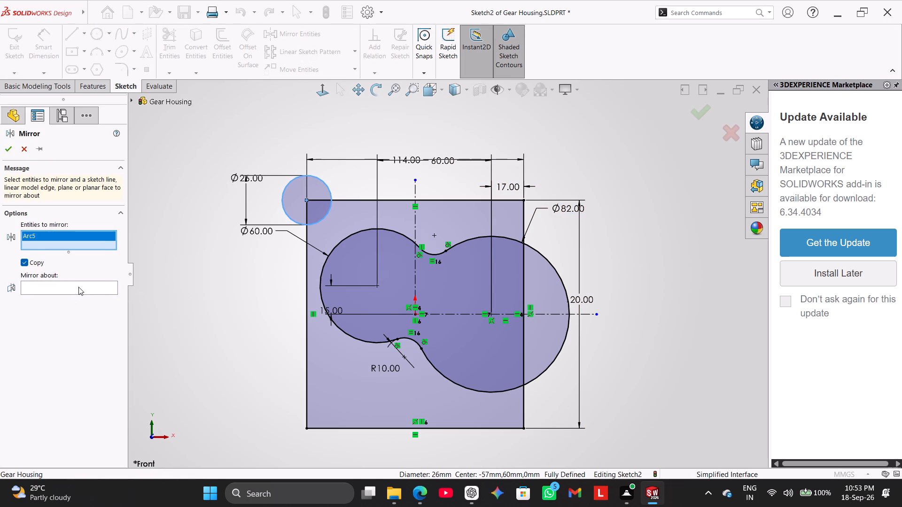
pyautogui.click(414, 277)
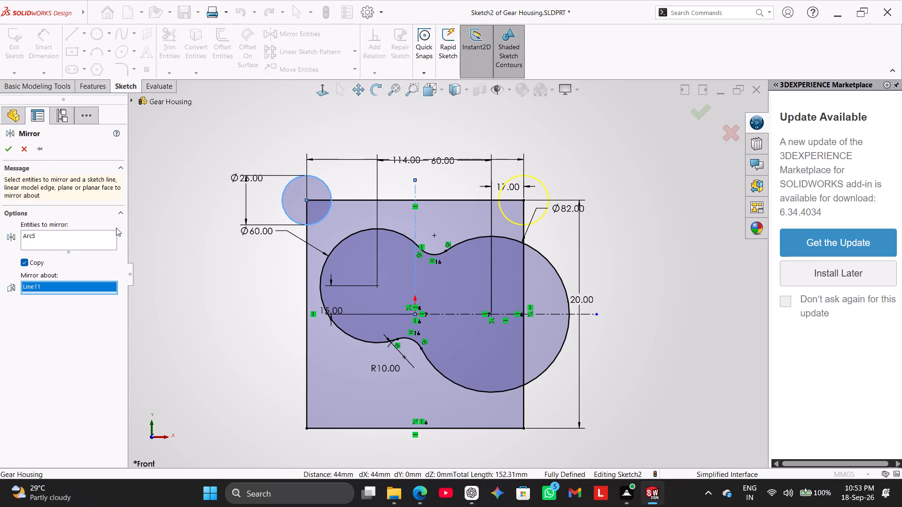
pyautogui.click(11, 147)
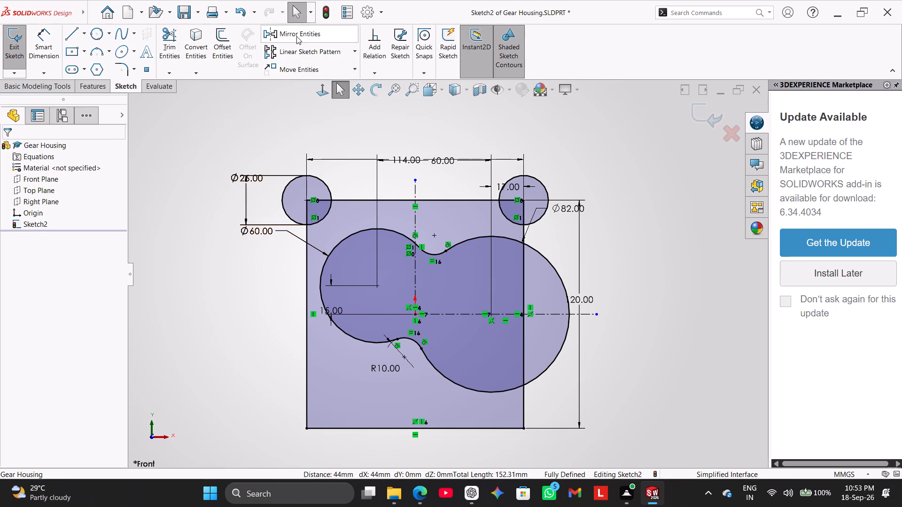
# Mirror both upper corner circles about the horizontal centerline to place circles on the lower corners.
pyautogui.click(296, 35)
pyautogui.click(327, 214)
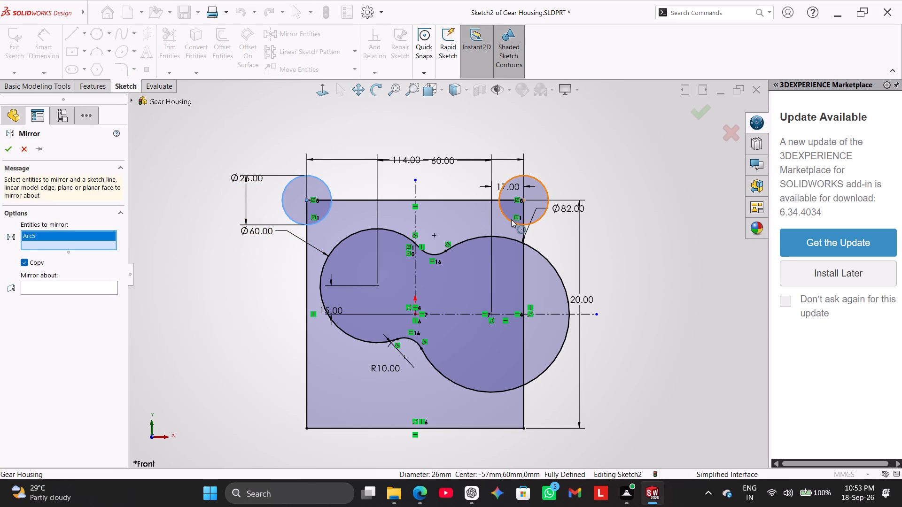
pyautogui.click(511, 219)
pyautogui.click(49, 296)
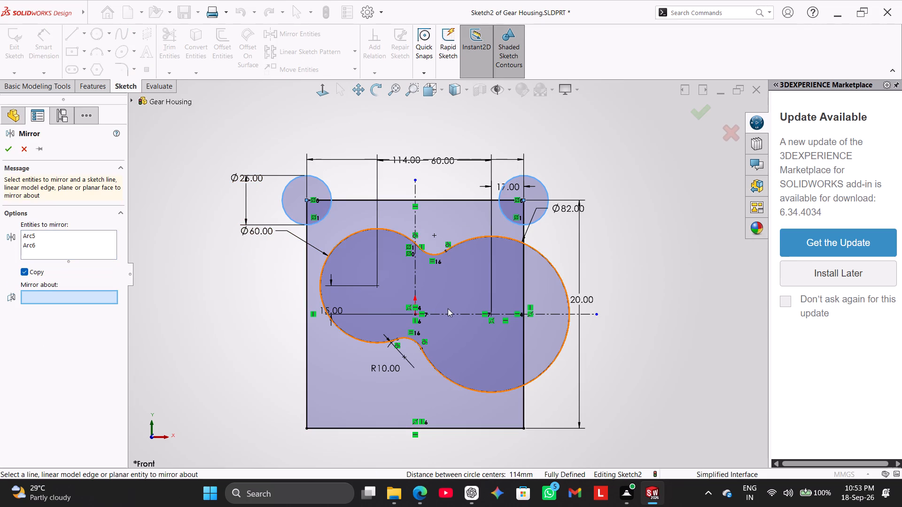
pyautogui.click(451, 312)
pyautogui.click(8, 147)
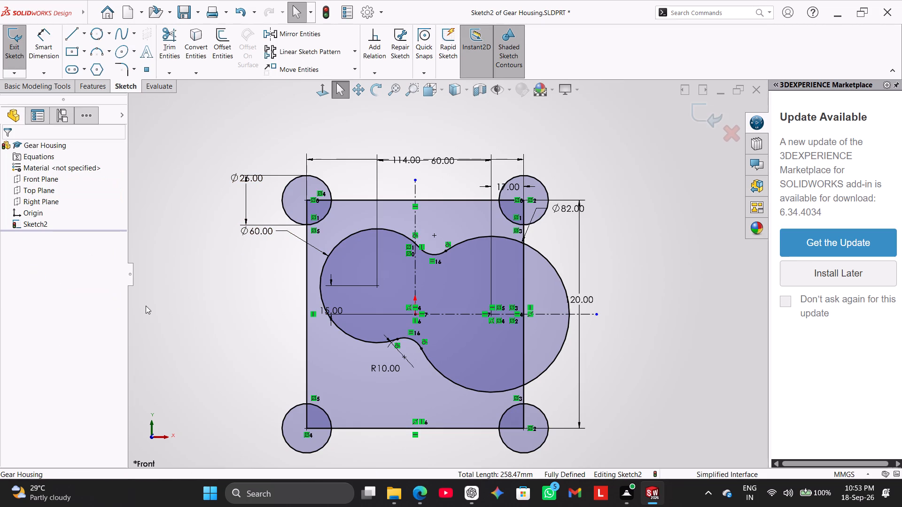
pyautogui.click(148, 306)
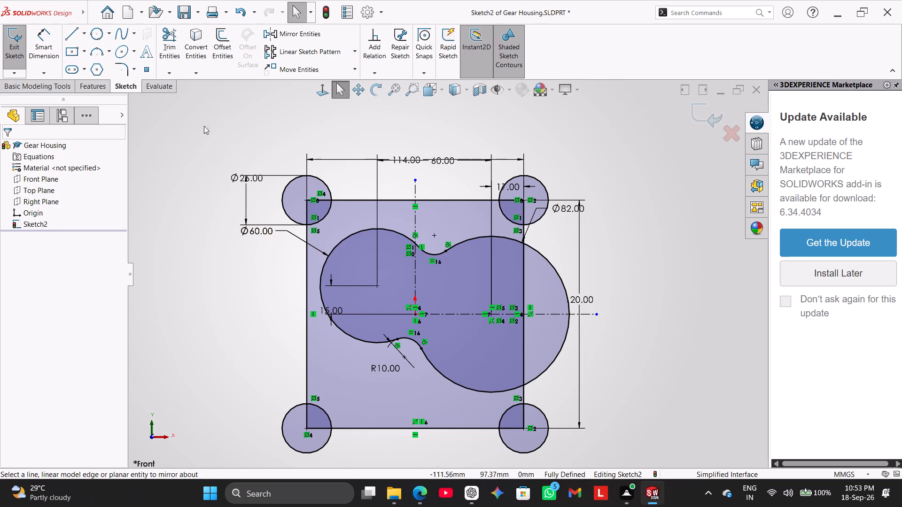
# Trim the rectangle's left edge between the two left corner circles.
pyautogui.click(176, 39)
pyautogui.click(308, 269)
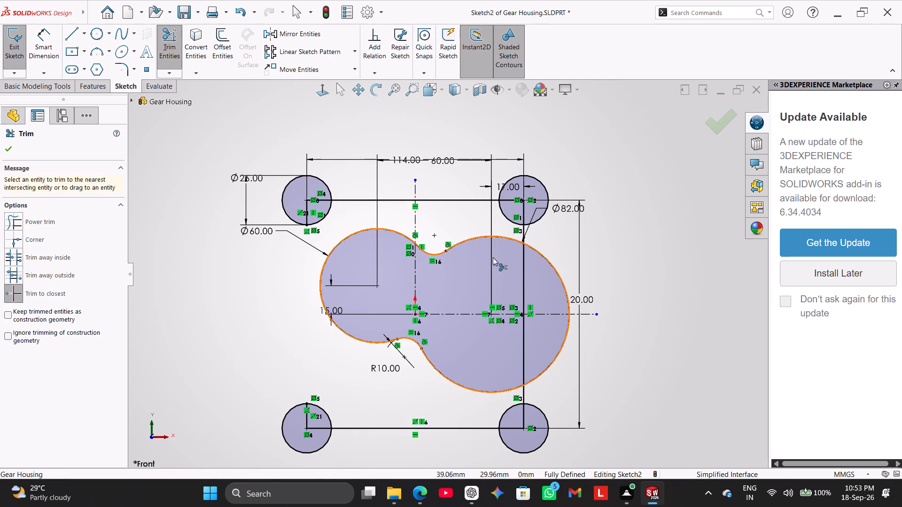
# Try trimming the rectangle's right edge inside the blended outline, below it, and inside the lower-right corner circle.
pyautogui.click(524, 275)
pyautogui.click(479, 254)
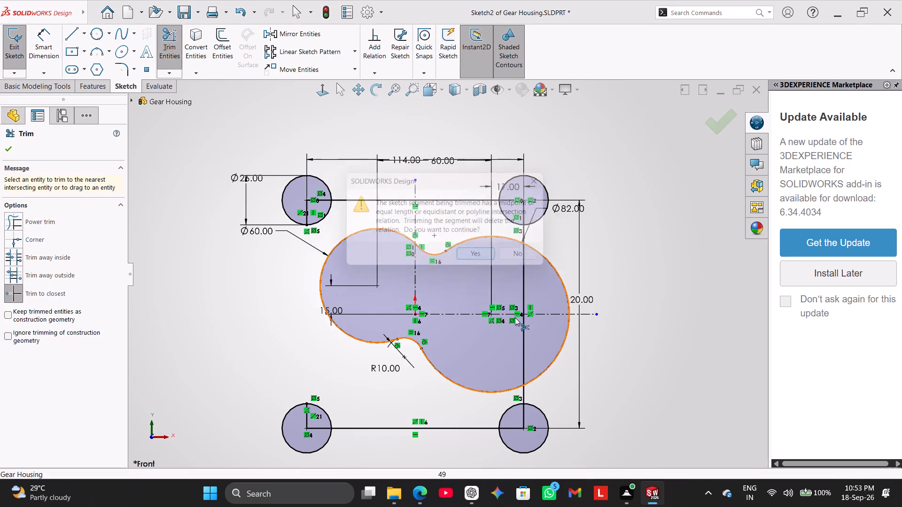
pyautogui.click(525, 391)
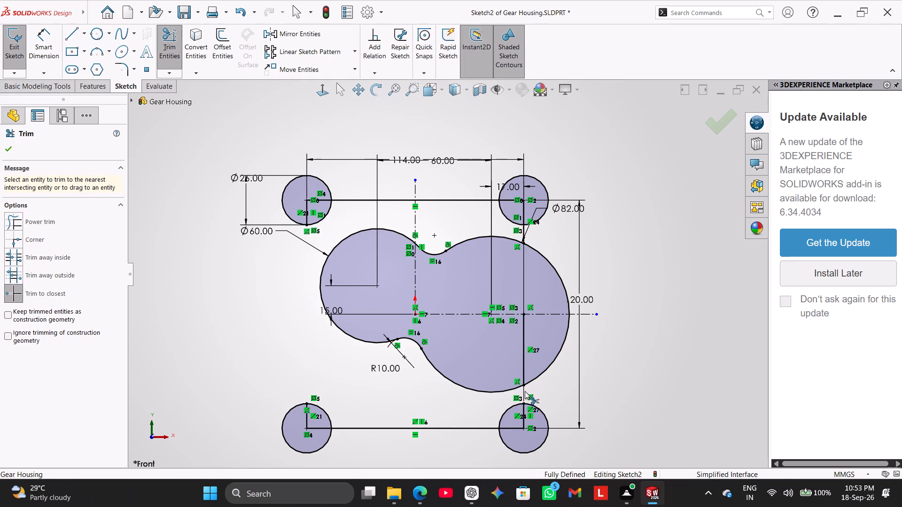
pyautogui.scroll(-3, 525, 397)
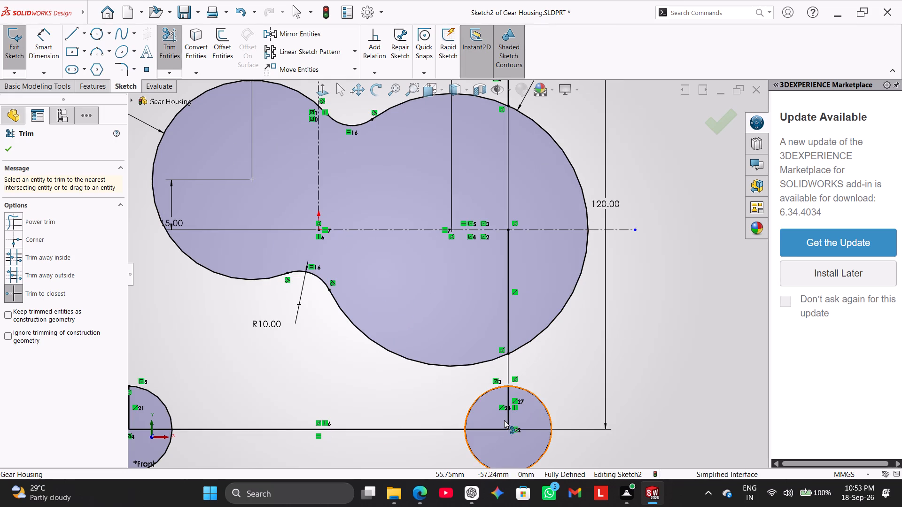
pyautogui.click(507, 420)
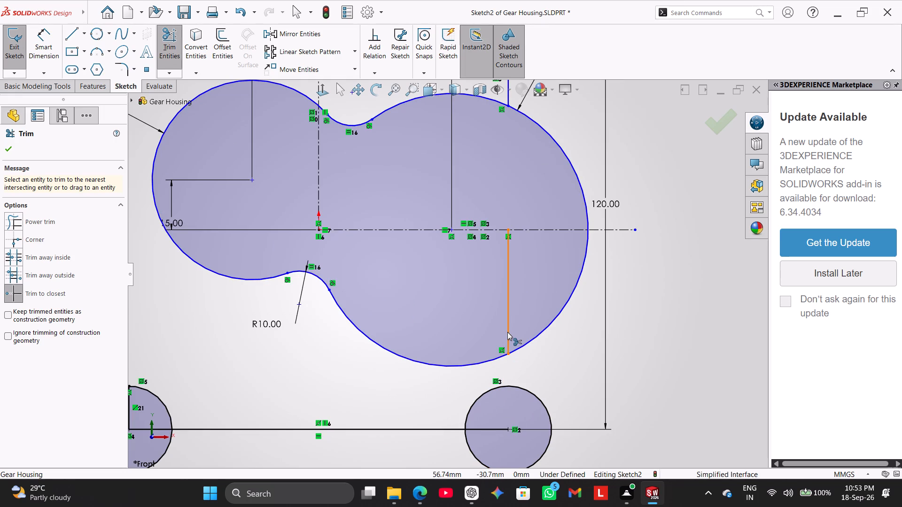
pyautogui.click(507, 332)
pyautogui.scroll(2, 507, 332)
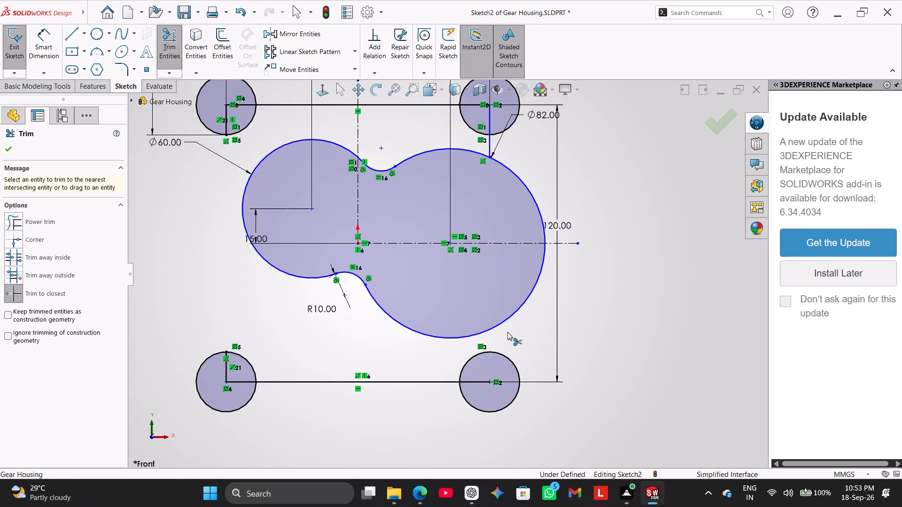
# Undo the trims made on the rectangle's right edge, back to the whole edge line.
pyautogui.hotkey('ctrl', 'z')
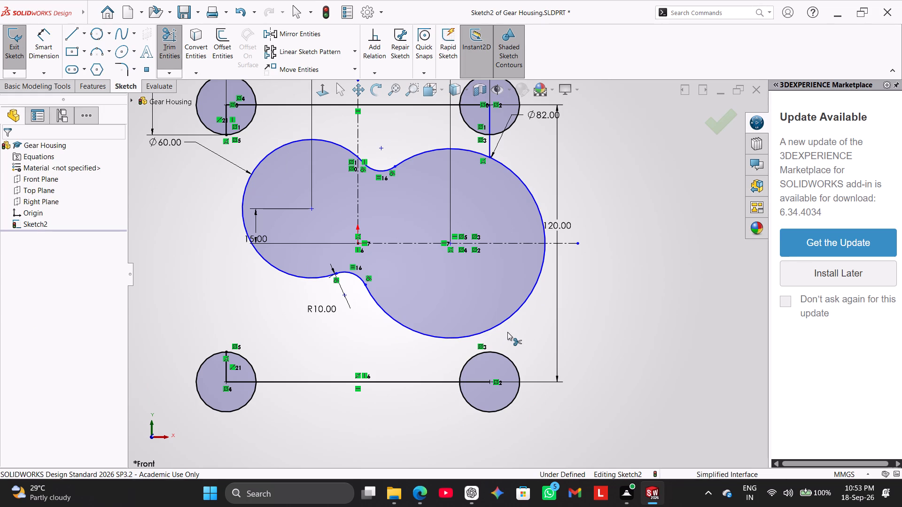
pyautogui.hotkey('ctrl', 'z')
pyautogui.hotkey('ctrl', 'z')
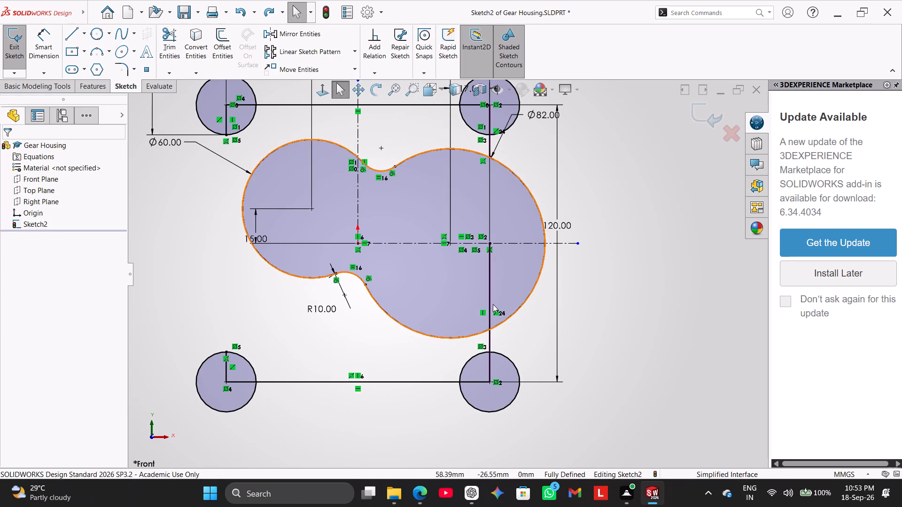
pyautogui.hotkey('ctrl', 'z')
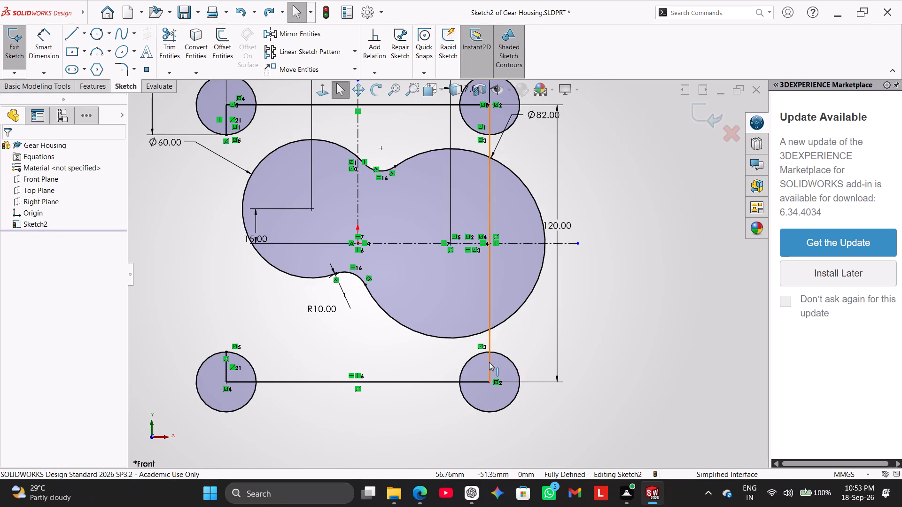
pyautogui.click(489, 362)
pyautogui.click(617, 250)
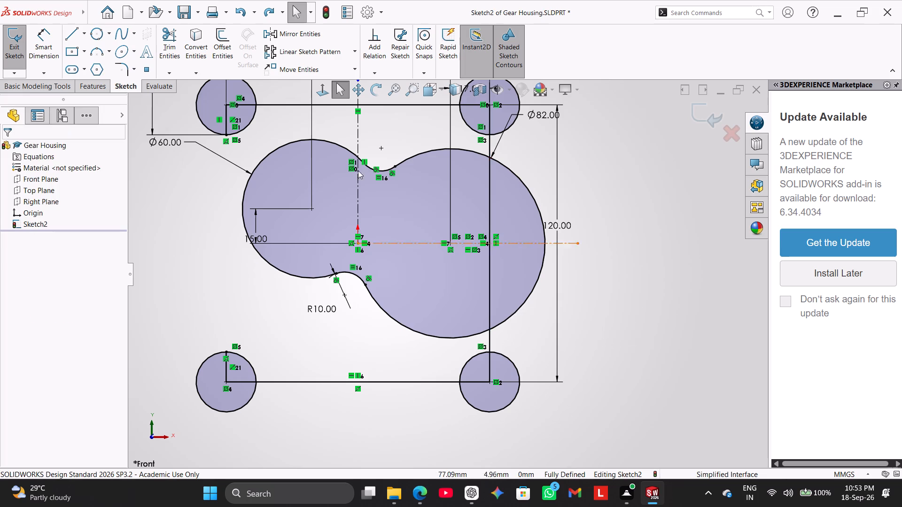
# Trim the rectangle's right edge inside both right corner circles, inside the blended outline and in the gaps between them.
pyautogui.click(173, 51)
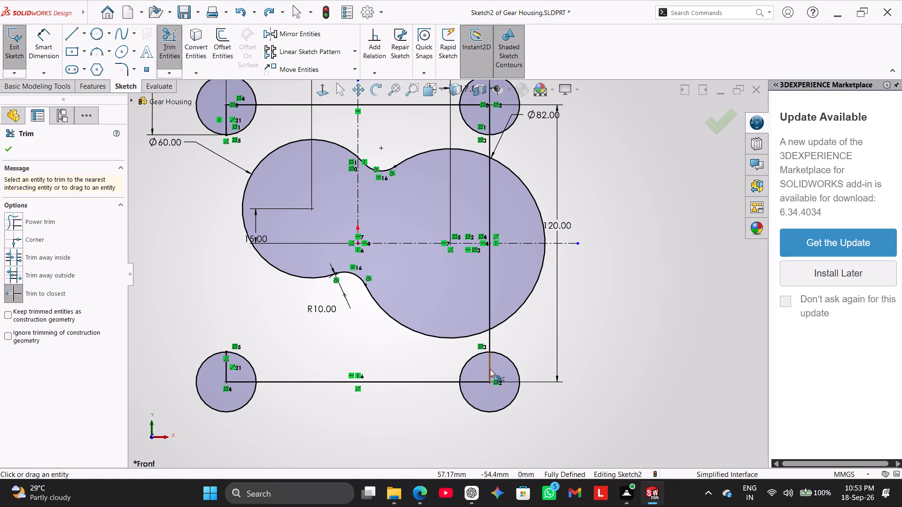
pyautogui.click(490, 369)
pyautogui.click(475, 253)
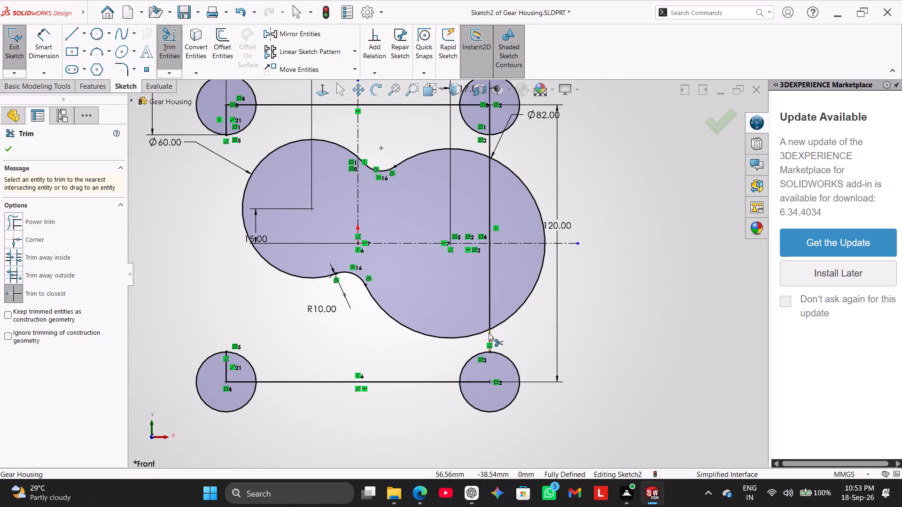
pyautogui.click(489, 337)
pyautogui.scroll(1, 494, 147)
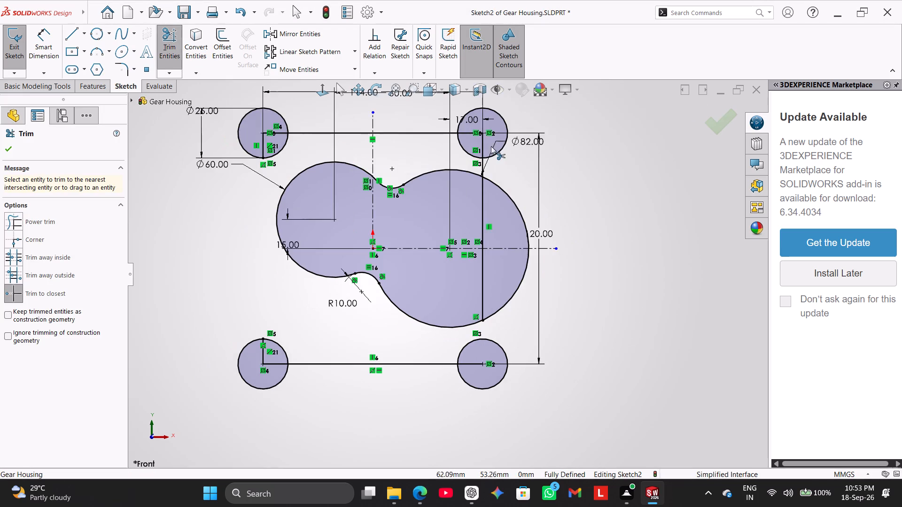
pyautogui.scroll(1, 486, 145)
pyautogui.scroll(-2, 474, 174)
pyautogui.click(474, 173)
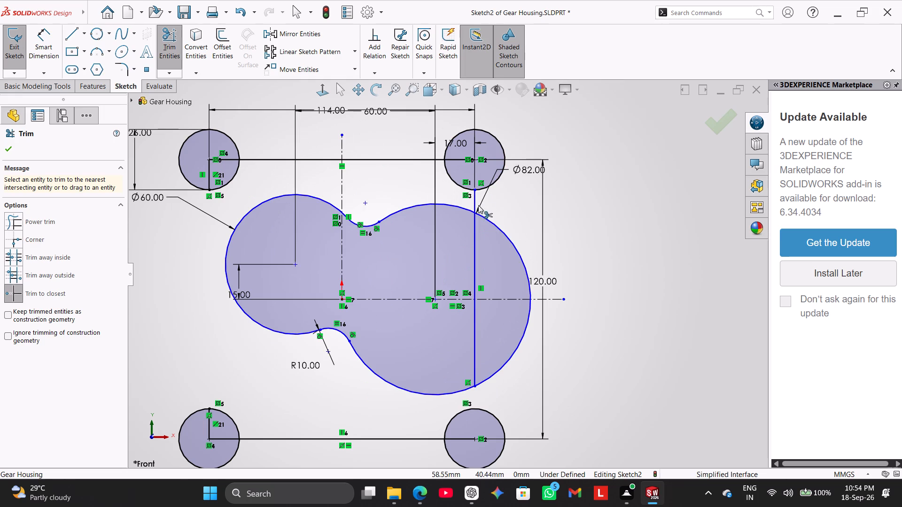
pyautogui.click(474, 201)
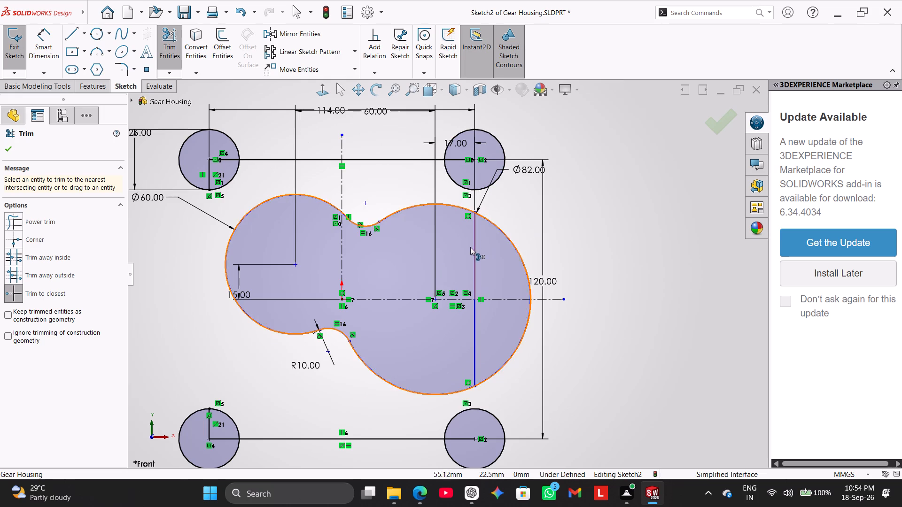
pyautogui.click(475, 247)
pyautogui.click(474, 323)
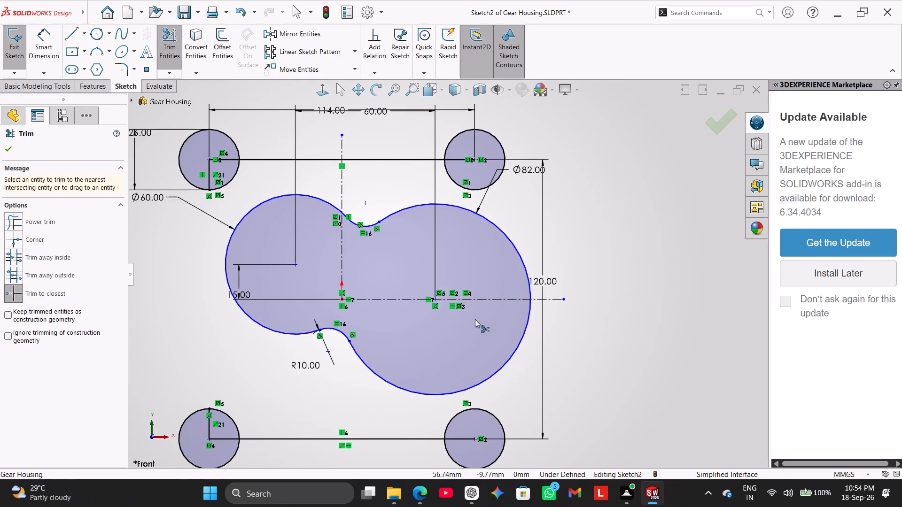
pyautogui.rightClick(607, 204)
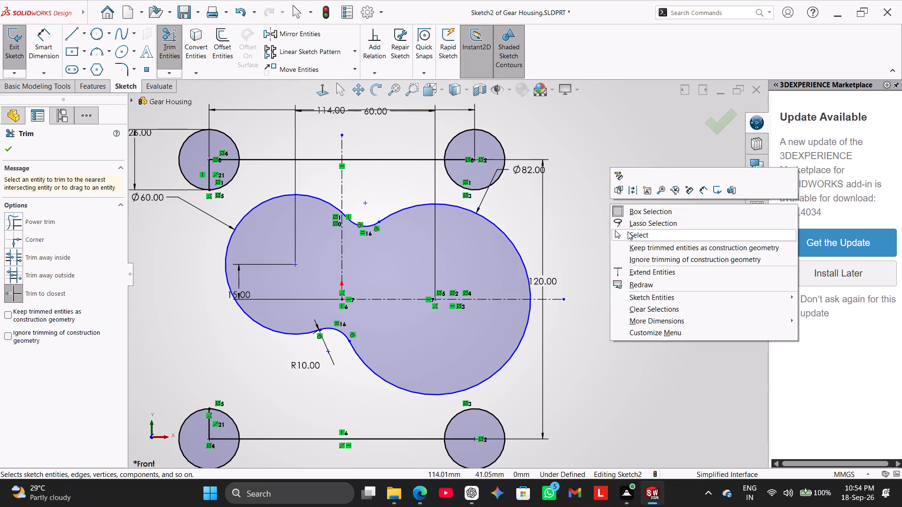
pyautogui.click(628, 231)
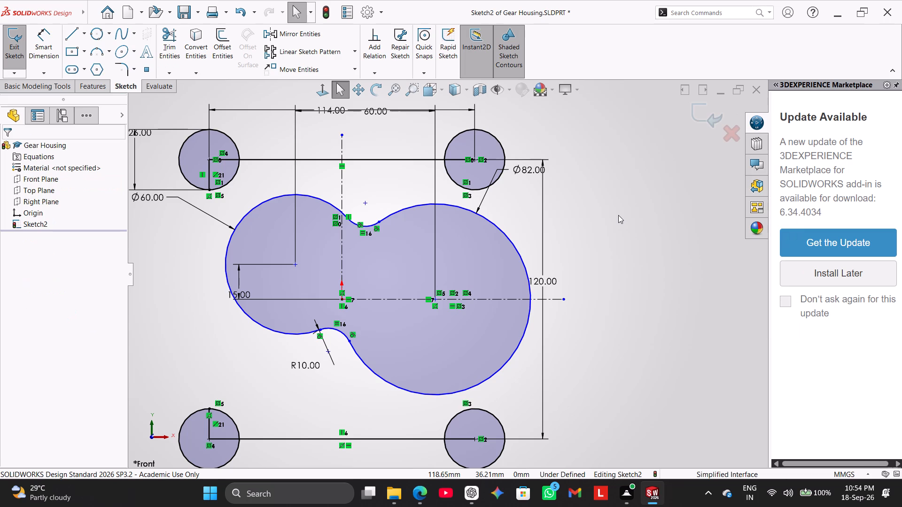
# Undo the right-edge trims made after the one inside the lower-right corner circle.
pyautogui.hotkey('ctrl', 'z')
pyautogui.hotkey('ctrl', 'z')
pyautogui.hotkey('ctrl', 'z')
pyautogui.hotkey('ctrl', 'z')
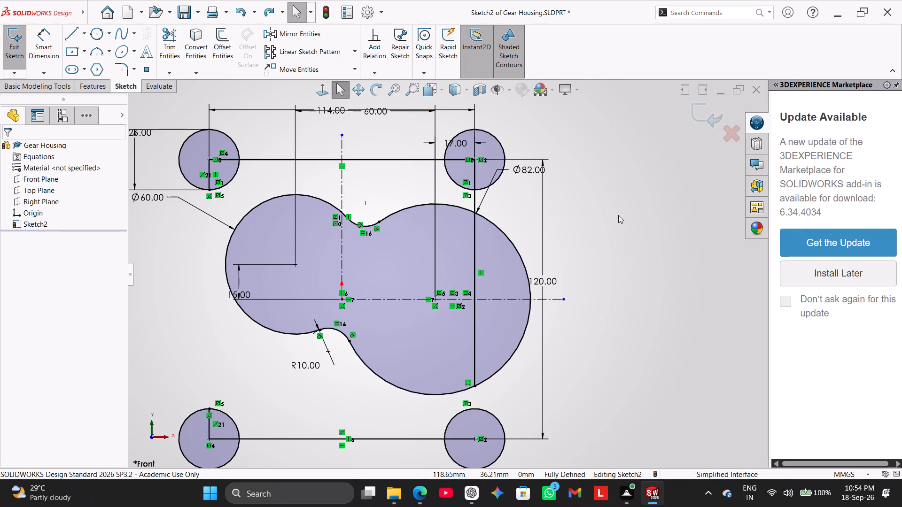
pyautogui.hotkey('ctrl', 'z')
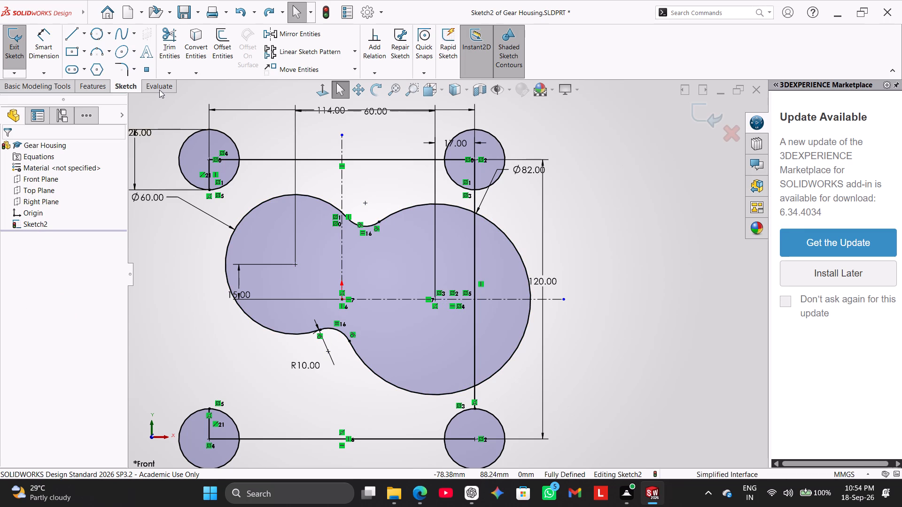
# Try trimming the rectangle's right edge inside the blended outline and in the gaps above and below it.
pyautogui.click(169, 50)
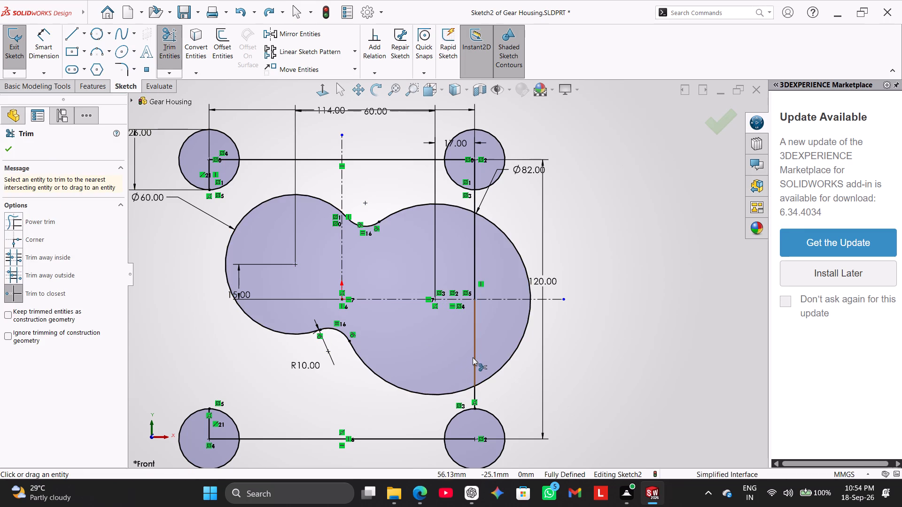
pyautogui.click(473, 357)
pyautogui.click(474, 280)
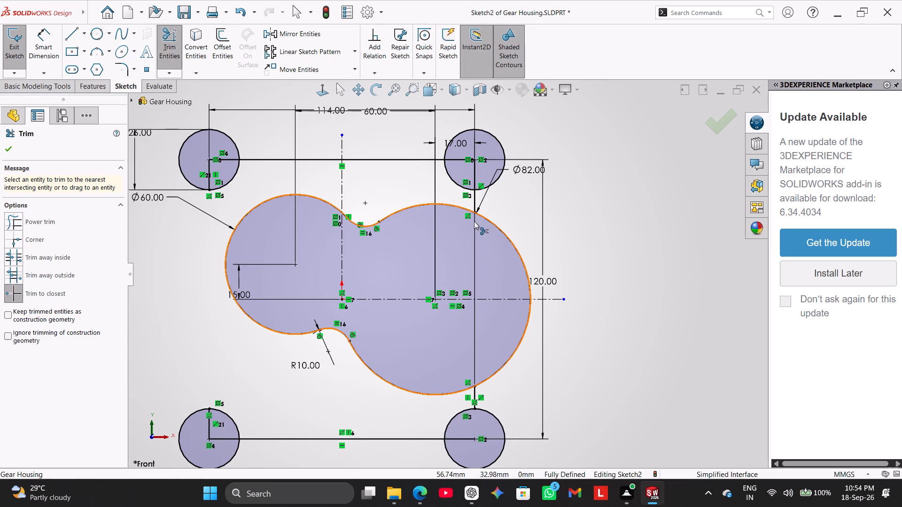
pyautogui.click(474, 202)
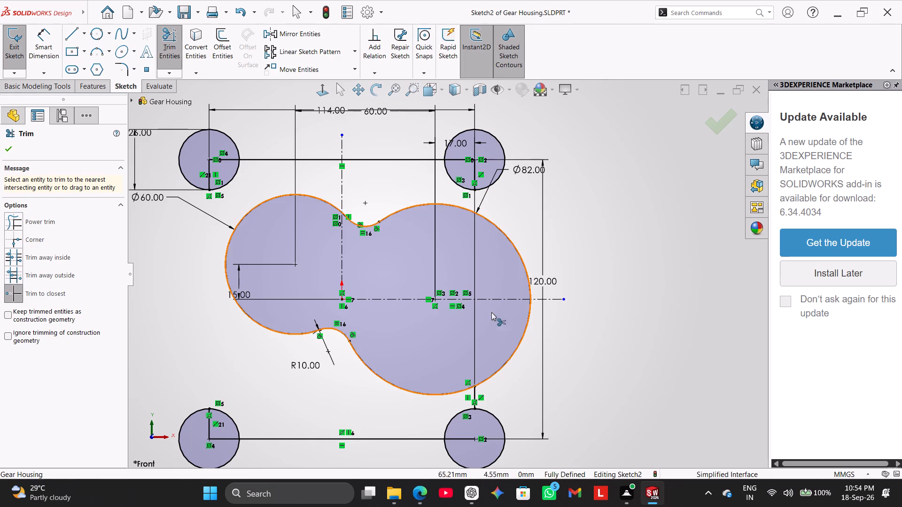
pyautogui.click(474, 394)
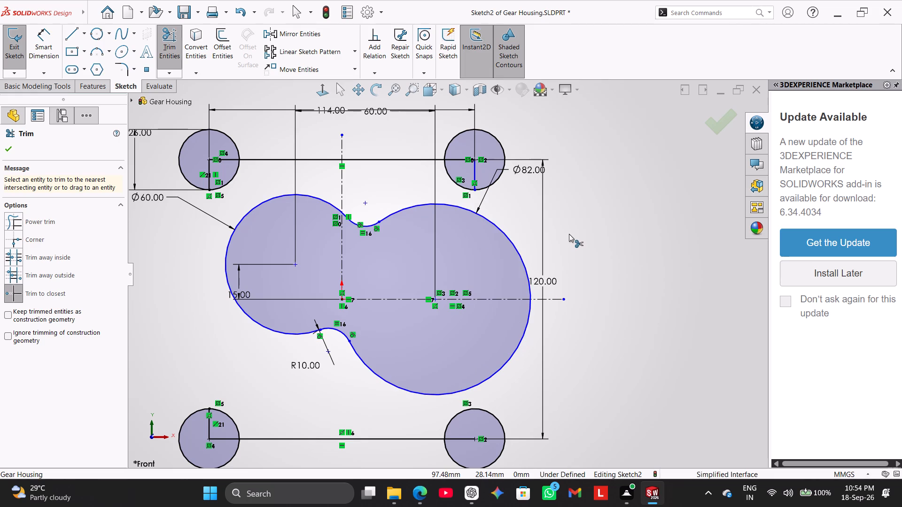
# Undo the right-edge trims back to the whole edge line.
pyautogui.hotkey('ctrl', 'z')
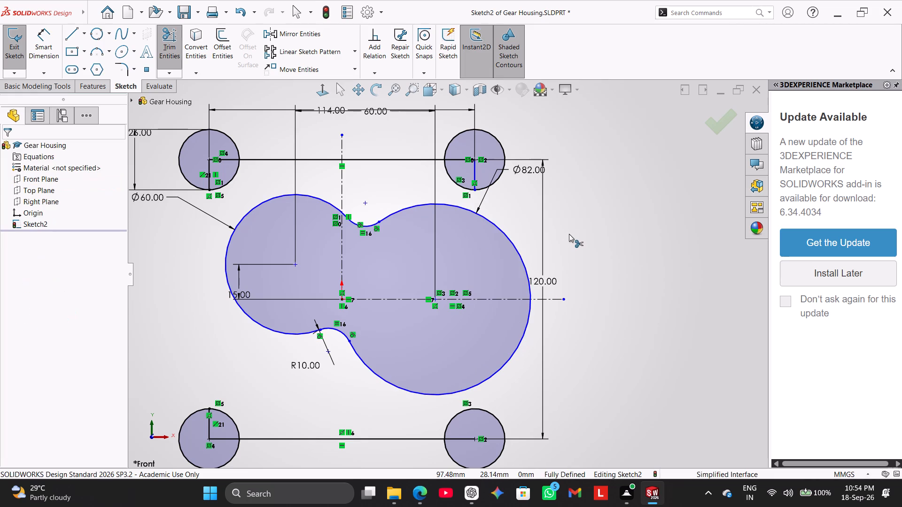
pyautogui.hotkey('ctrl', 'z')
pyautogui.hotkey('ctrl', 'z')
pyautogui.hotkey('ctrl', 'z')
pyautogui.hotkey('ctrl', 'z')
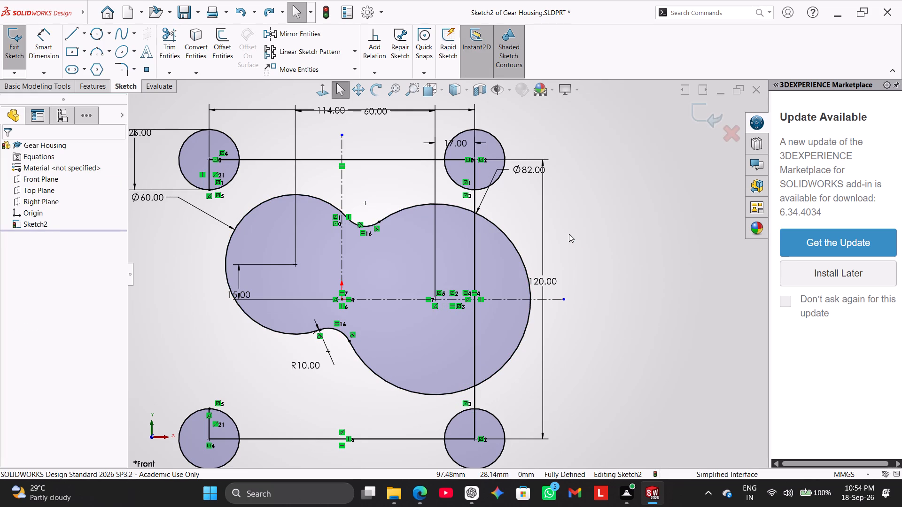
# Trim the rectangle's right edge inside the blended outline, in the gaps above and below it, and inside the upper-right corner circle.
pyautogui.click(177, 53)
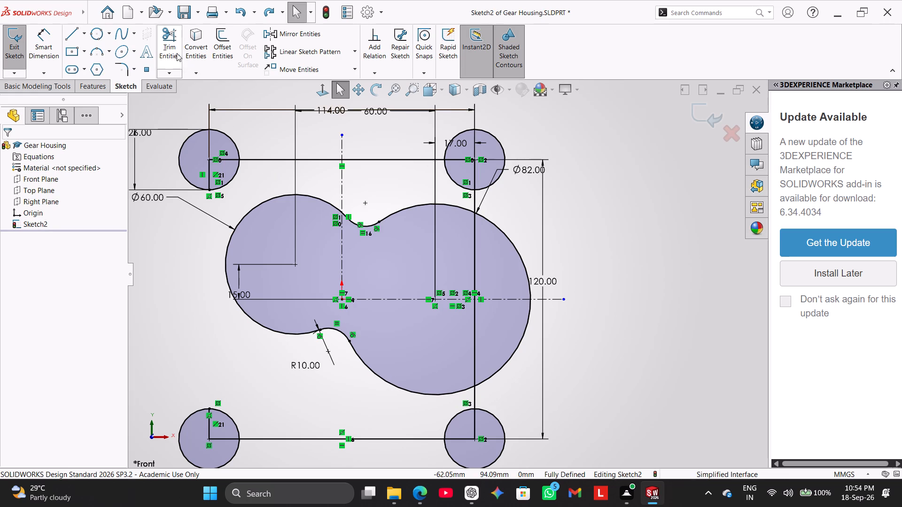
pyautogui.click(474, 369)
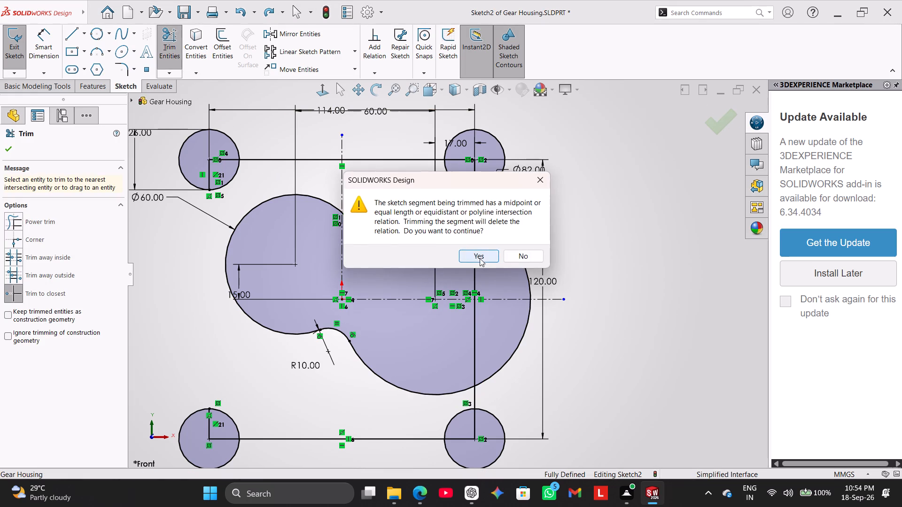
pyautogui.click(480, 257)
pyautogui.click(474, 261)
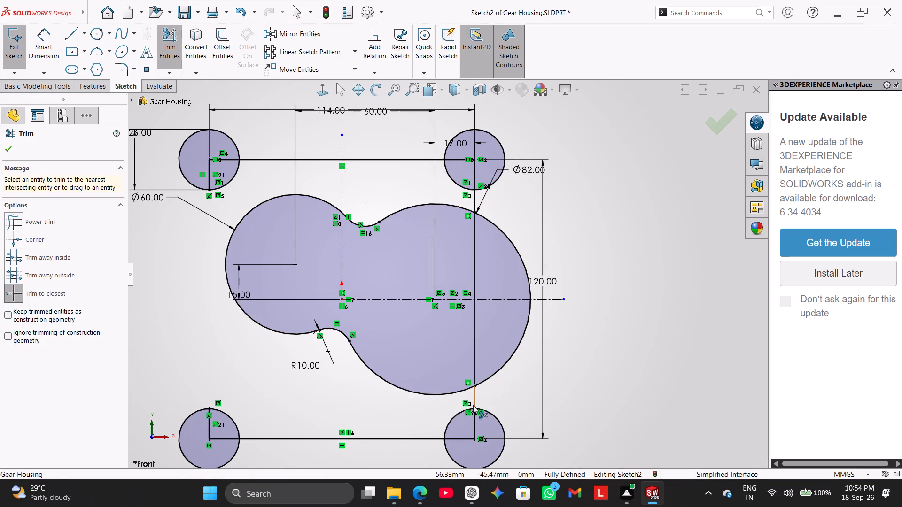
pyautogui.click(475, 398)
pyautogui.scroll(-4, 471, 250)
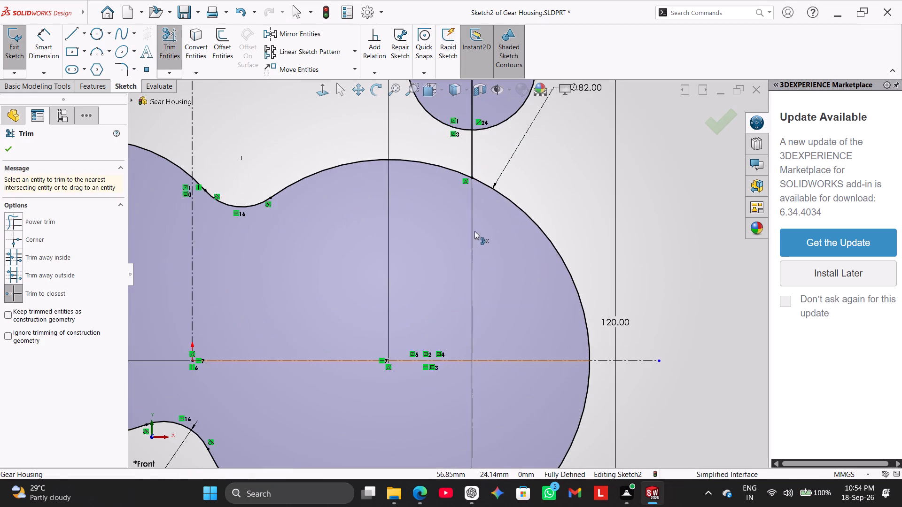
pyautogui.click(474, 149)
pyautogui.scroll(2, 474, 177)
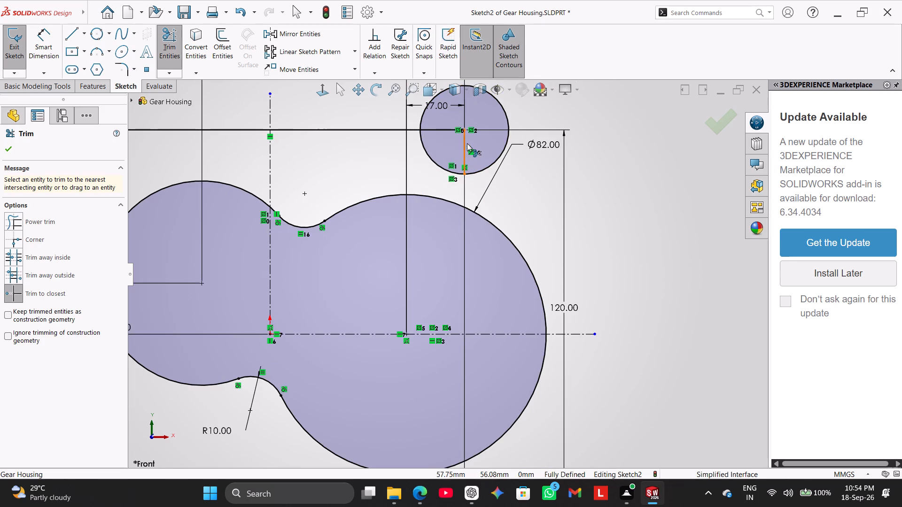
pyautogui.click(466, 142)
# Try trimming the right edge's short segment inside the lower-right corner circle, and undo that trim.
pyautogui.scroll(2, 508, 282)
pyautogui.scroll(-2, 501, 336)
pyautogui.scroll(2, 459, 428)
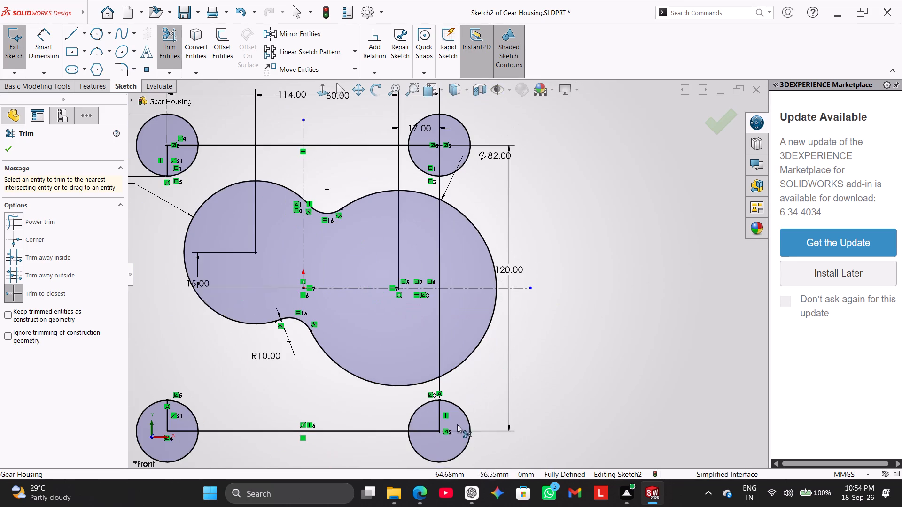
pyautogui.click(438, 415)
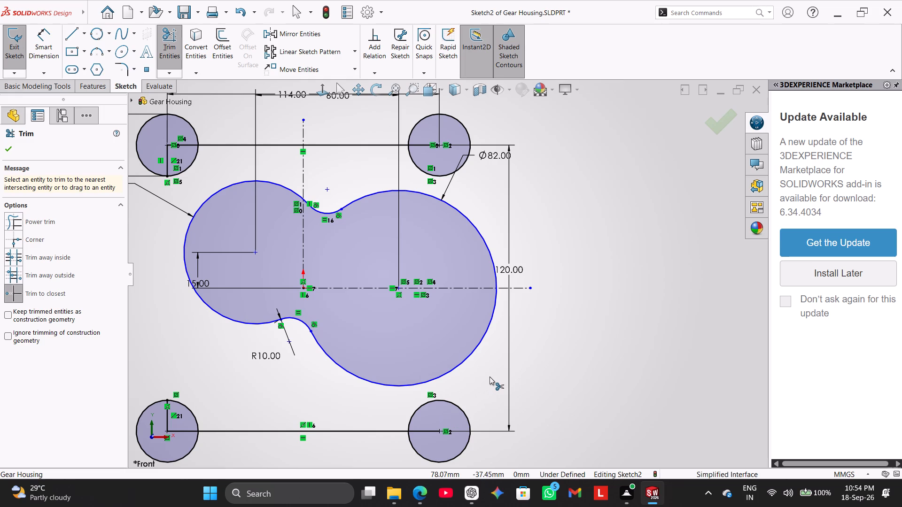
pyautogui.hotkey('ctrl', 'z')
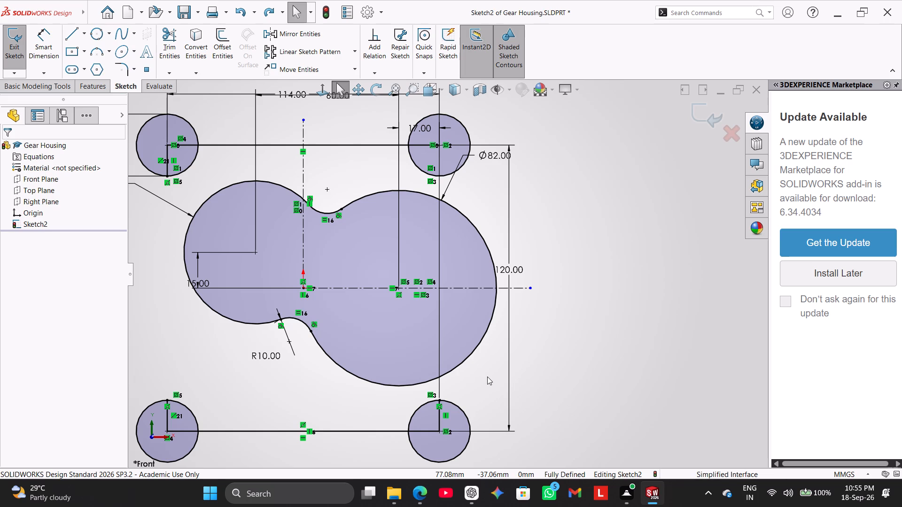
# Delete the right edge's short vertical segment inside the lower-right corner circle.
pyautogui.rightClick(441, 418)
pyautogui.click(486, 460)
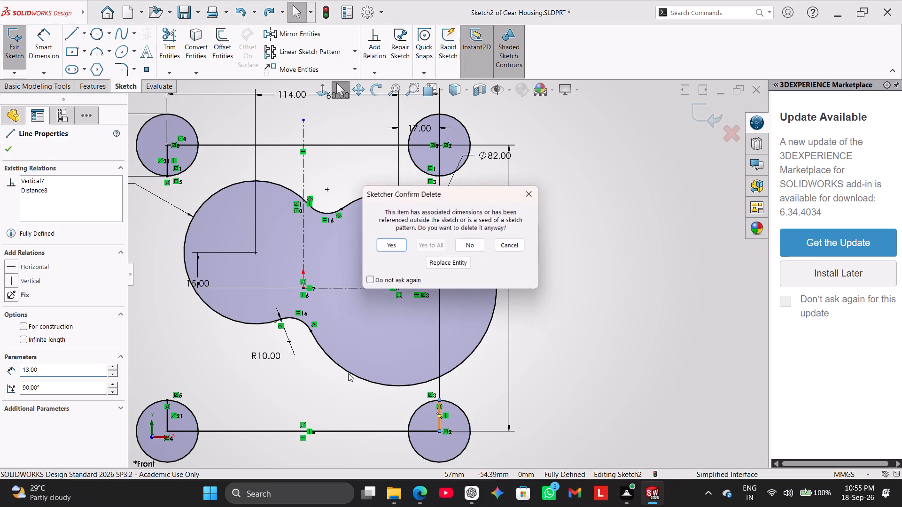
pyautogui.click(403, 241)
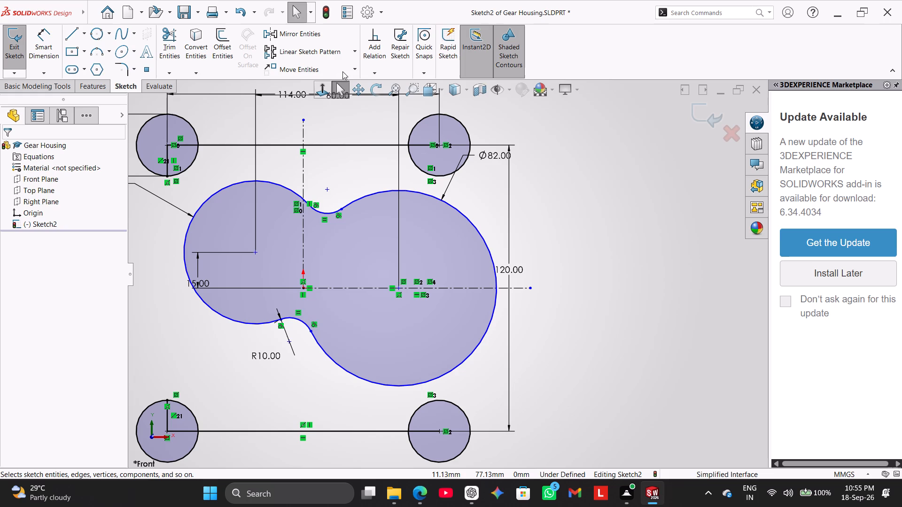
# Apply Fully Define Sketch to all entities in the sketch, with relations and dimensions included.
pyautogui.click(372, 73)
pyautogui.click(386, 110)
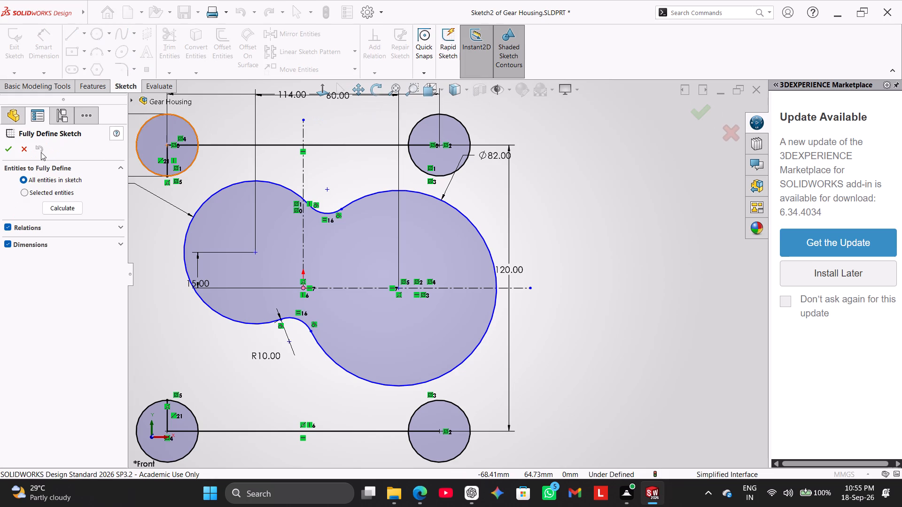
pyautogui.click(6, 152)
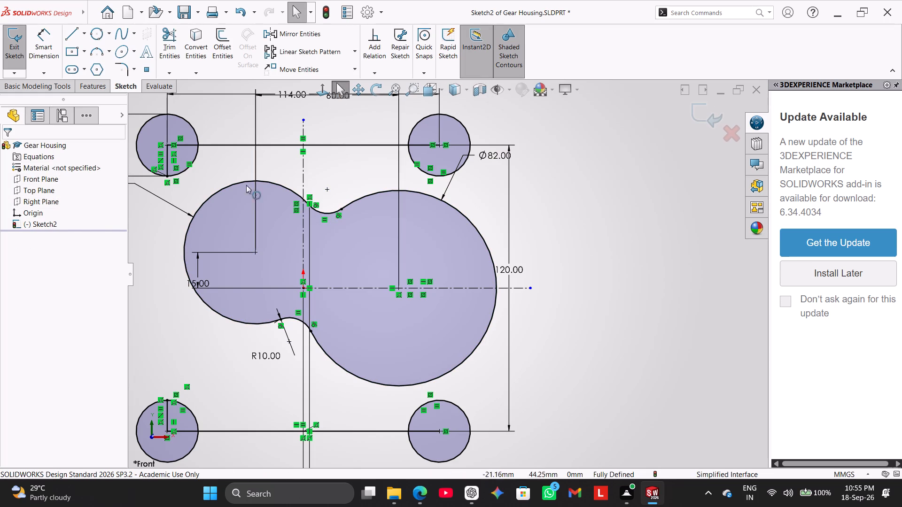
# Trim the left edge's short vertical segments inside the upper-left and lower-left corner circles.
pyautogui.click(179, 36)
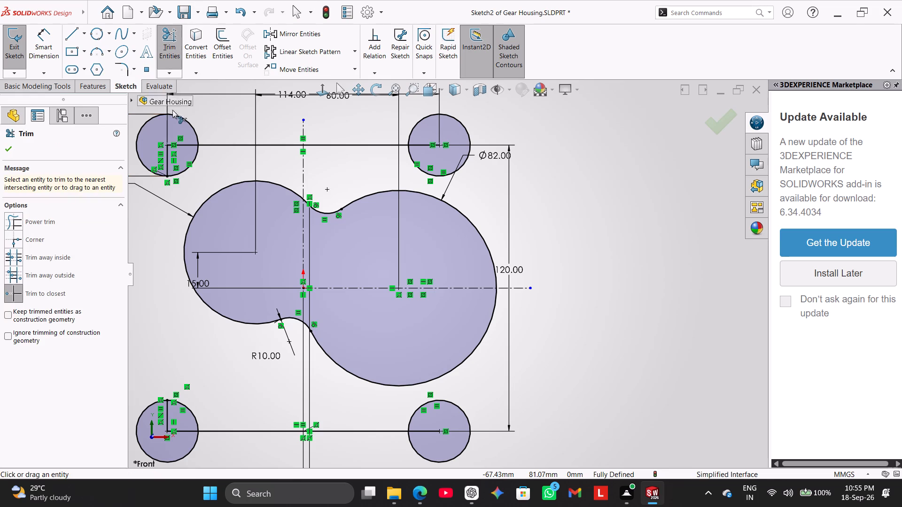
pyautogui.click(169, 157)
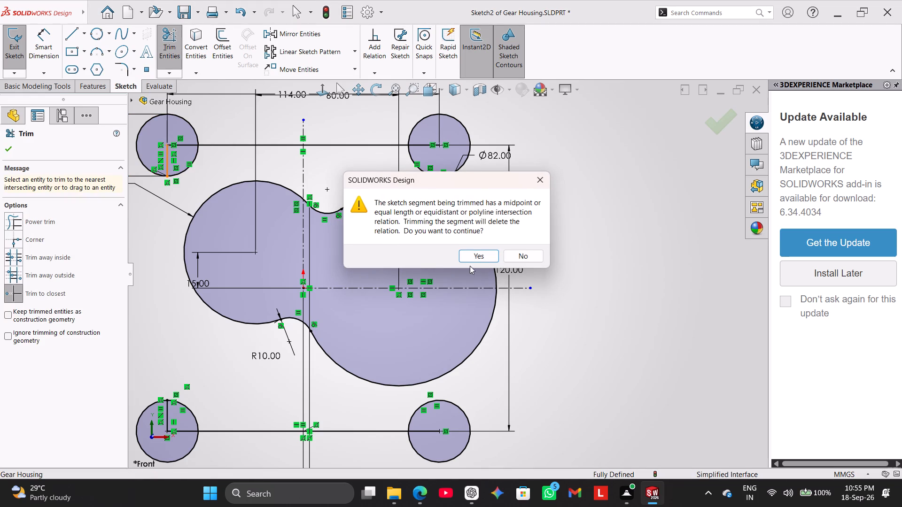
pyautogui.click(473, 258)
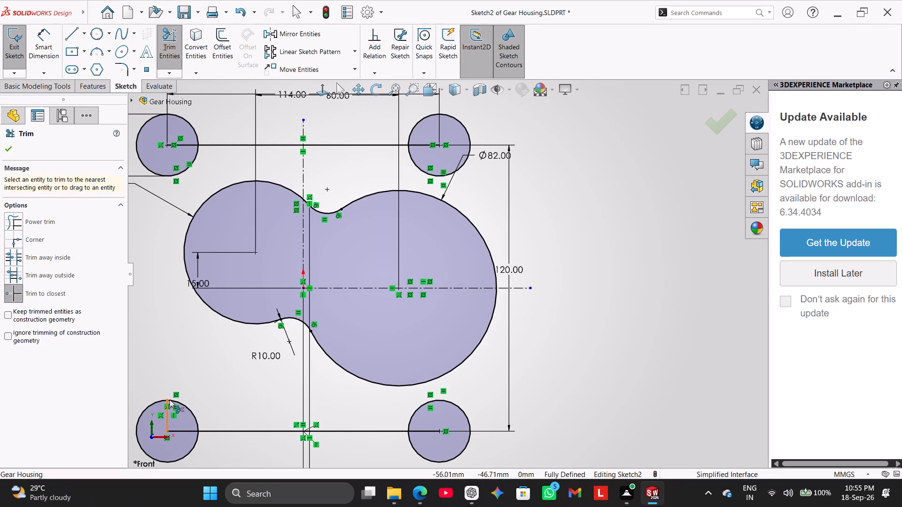
pyautogui.click(167, 418)
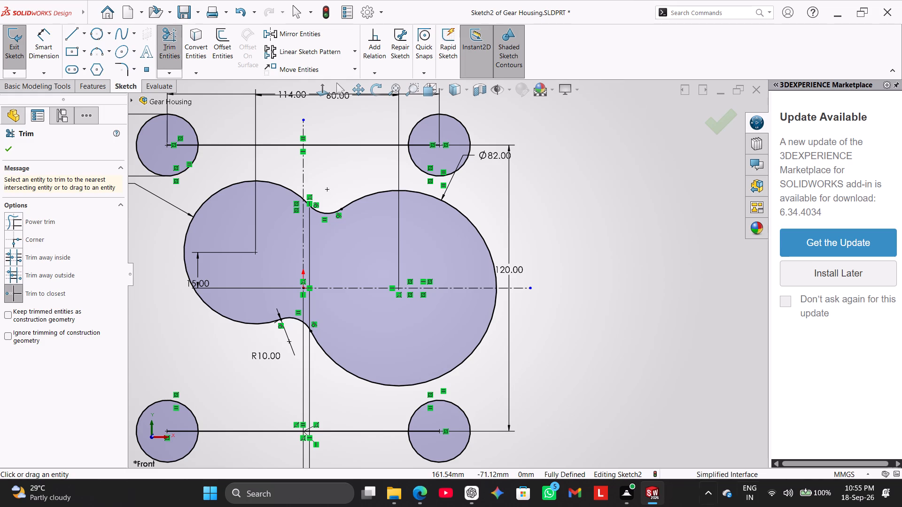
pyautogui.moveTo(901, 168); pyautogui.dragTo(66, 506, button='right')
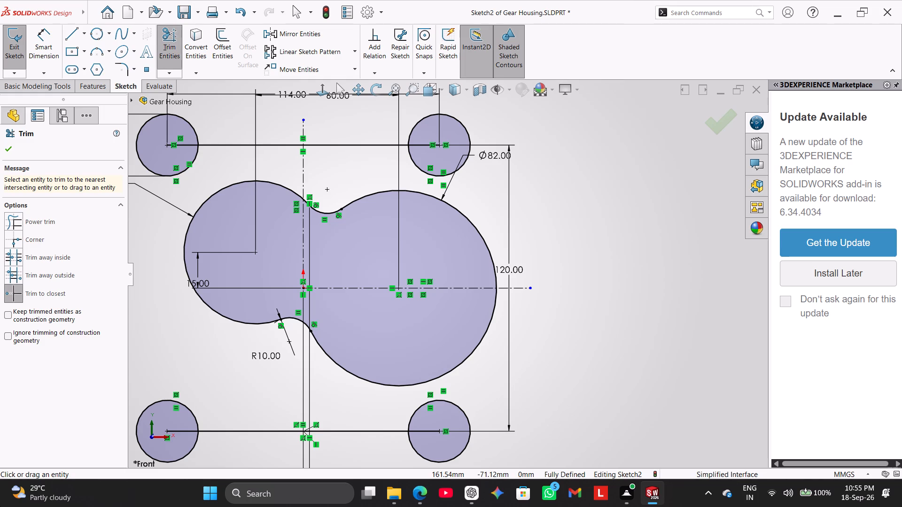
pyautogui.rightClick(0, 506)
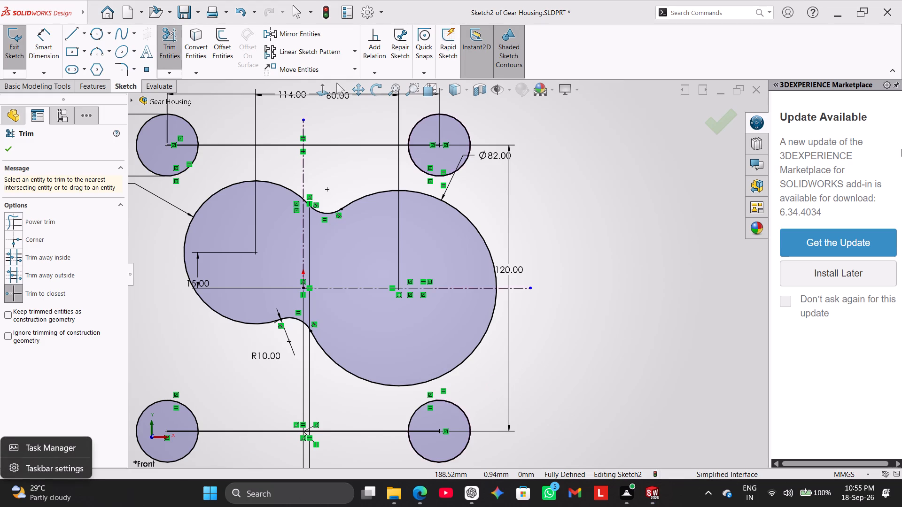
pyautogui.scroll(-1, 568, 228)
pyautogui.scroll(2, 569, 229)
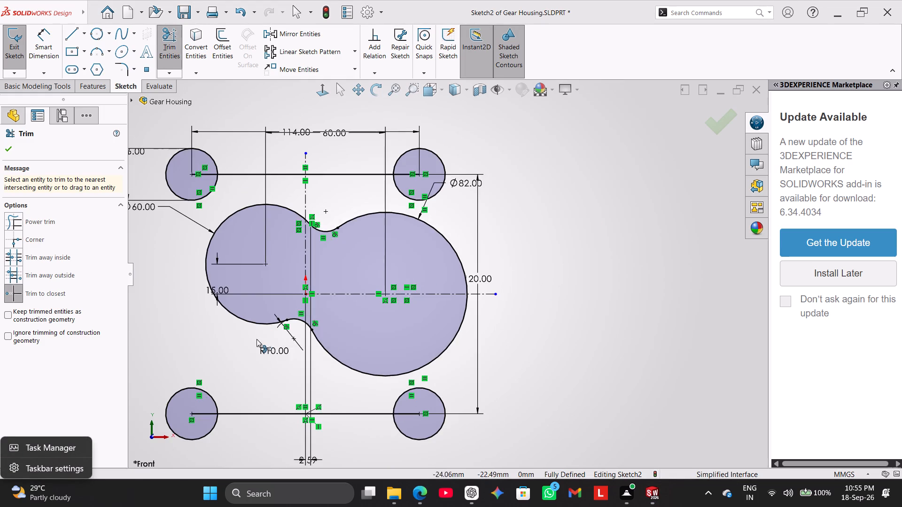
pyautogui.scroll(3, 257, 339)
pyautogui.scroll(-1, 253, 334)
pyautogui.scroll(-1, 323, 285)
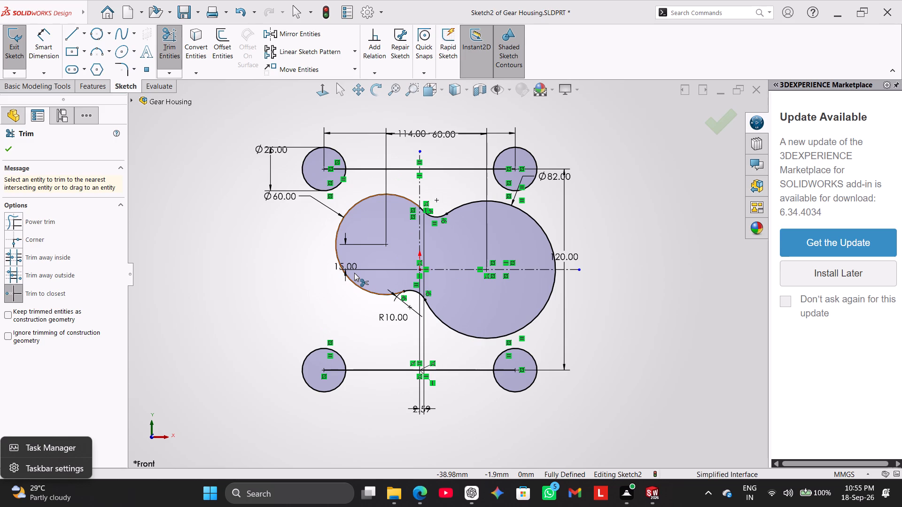
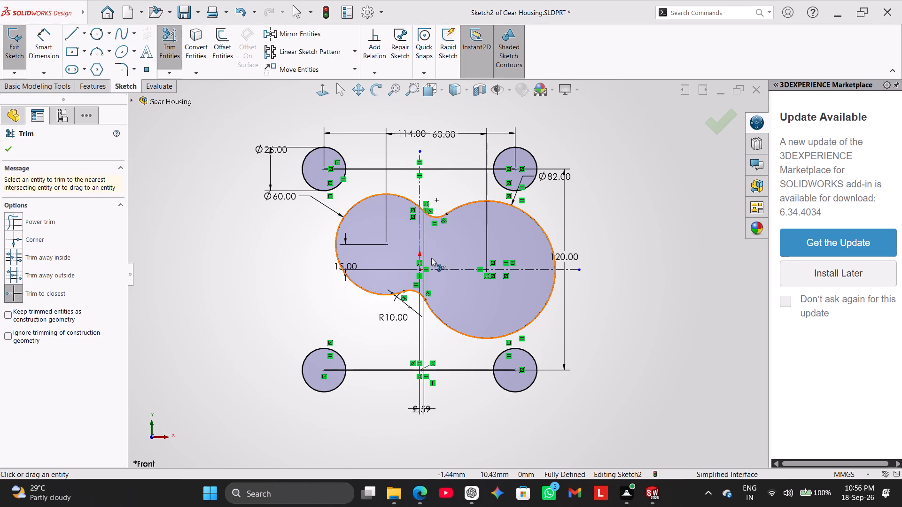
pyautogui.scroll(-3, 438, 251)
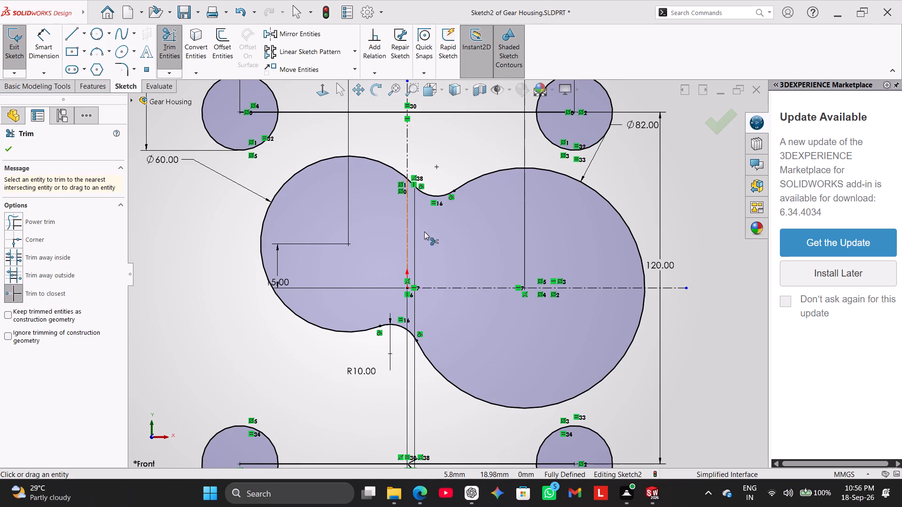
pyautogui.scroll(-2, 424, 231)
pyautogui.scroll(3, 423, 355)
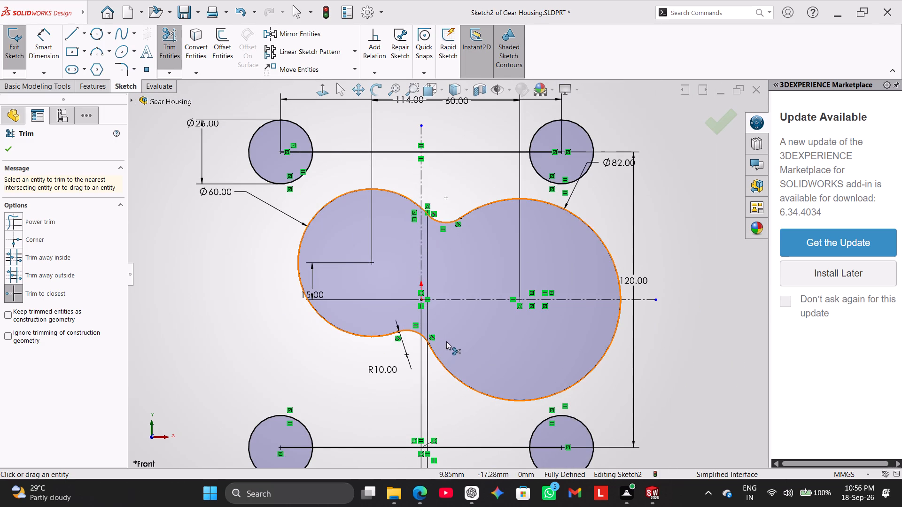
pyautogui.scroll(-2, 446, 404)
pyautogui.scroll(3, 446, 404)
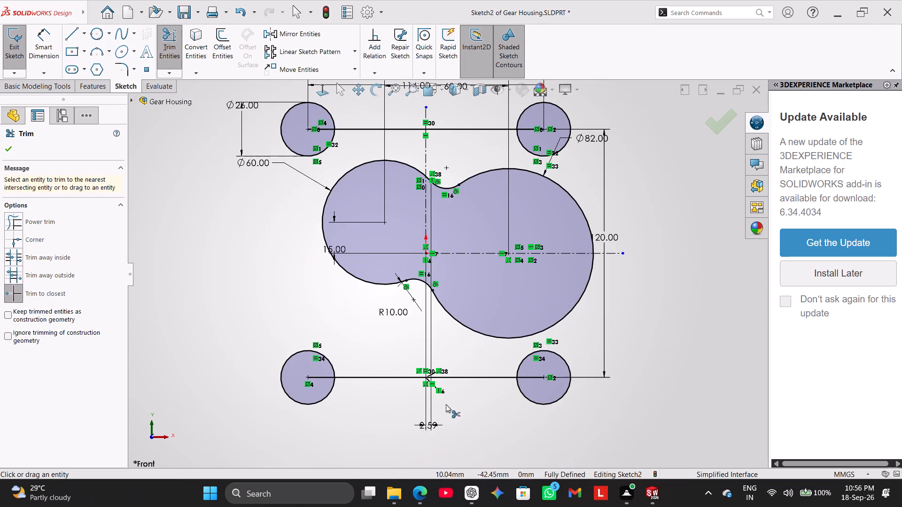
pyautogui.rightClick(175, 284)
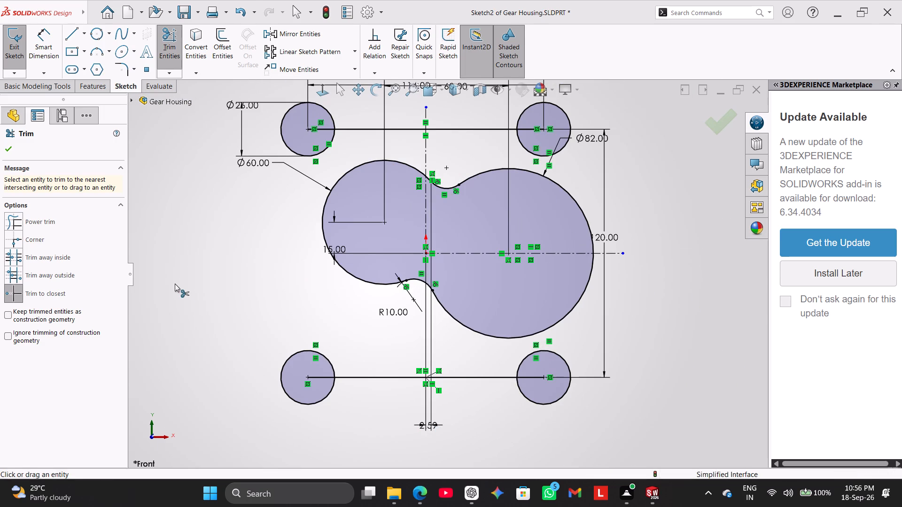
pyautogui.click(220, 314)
# Separate the overlapping 114 mm and 60 mm dimensions above the profile, placing the 114 mm dimension higher.
pyautogui.click(41, 36)
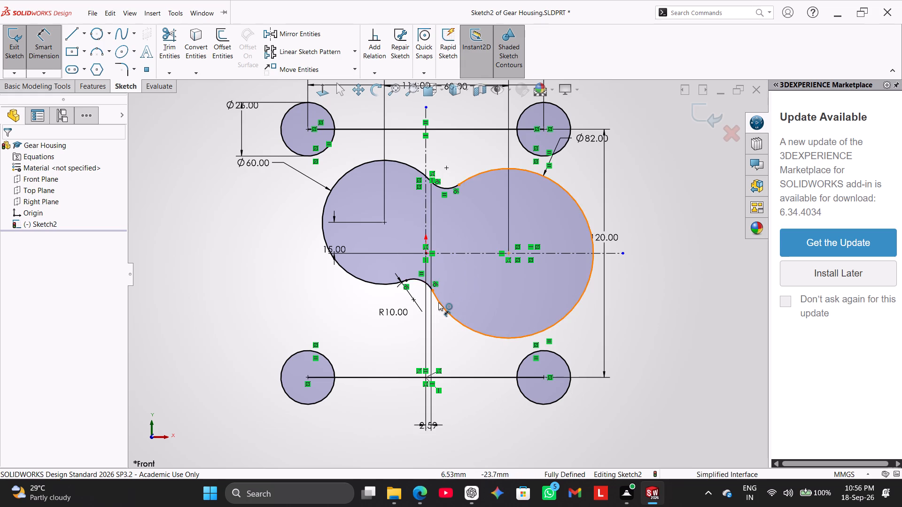
pyautogui.scroll(-2, 438, 302)
pyautogui.scroll(-1, 446, 238)
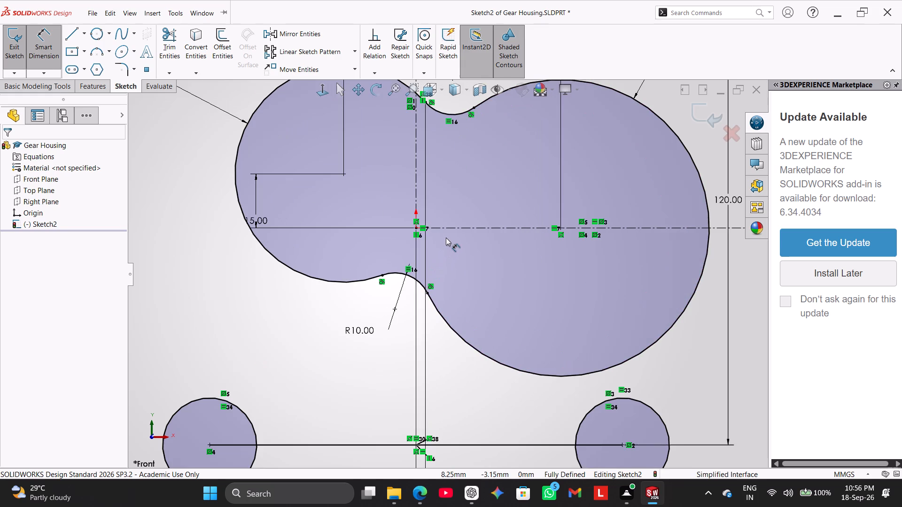
pyautogui.scroll(2, 451, 270)
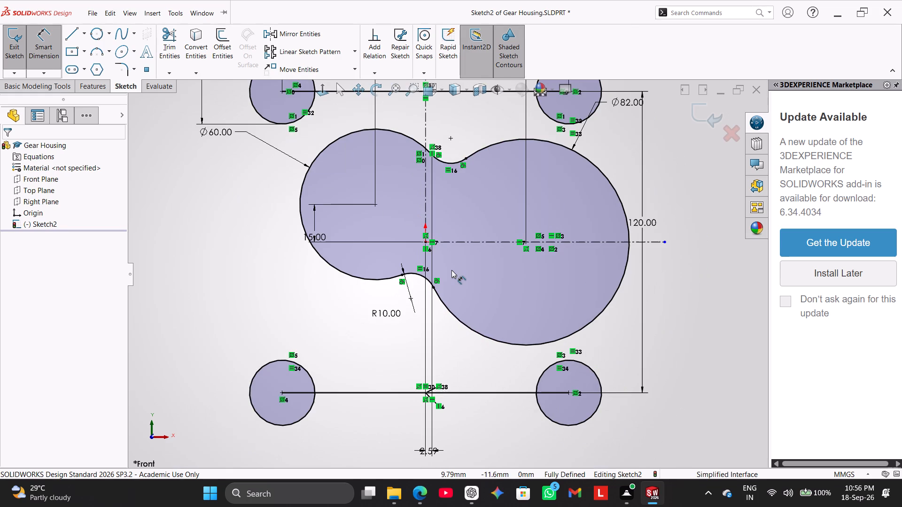
pyautogui.scroll(1, 488, 334)
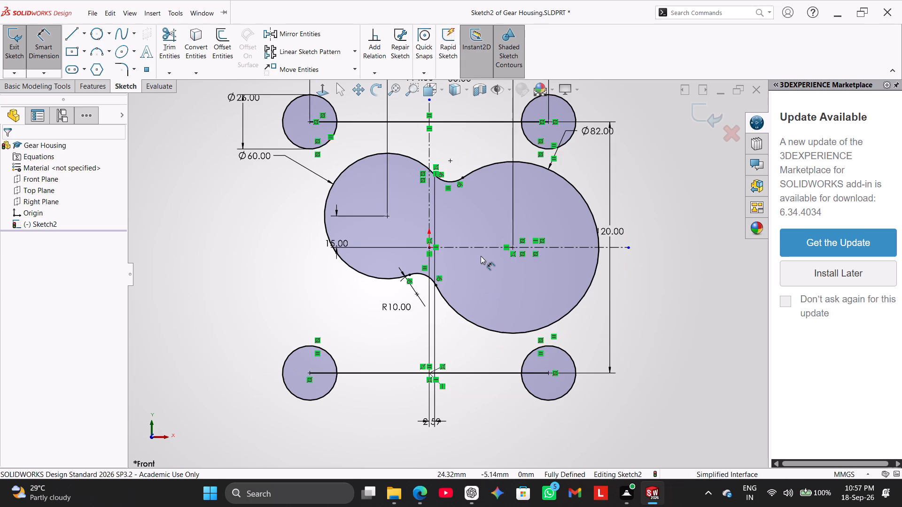
pyautogui.scroll(1, 481, 255)
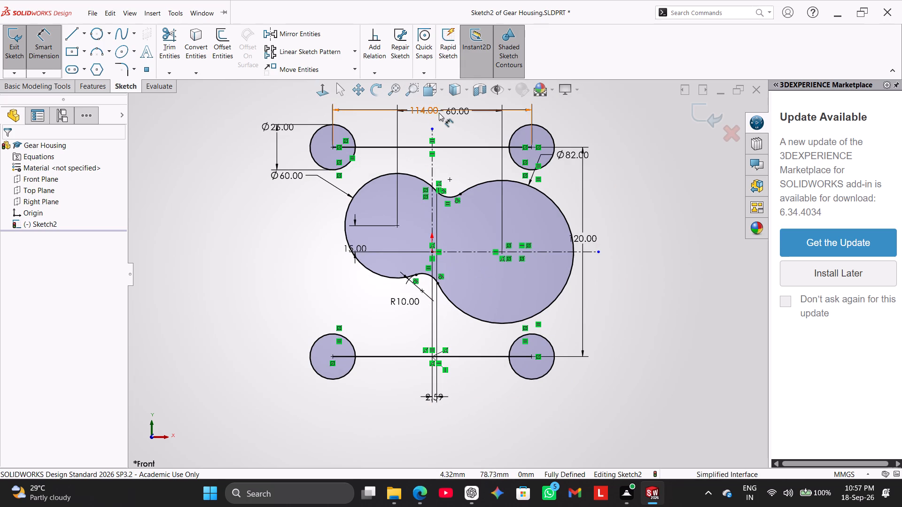
pyautogui.moveTo(422, 109); pyautogui.dragTo(424, 118)
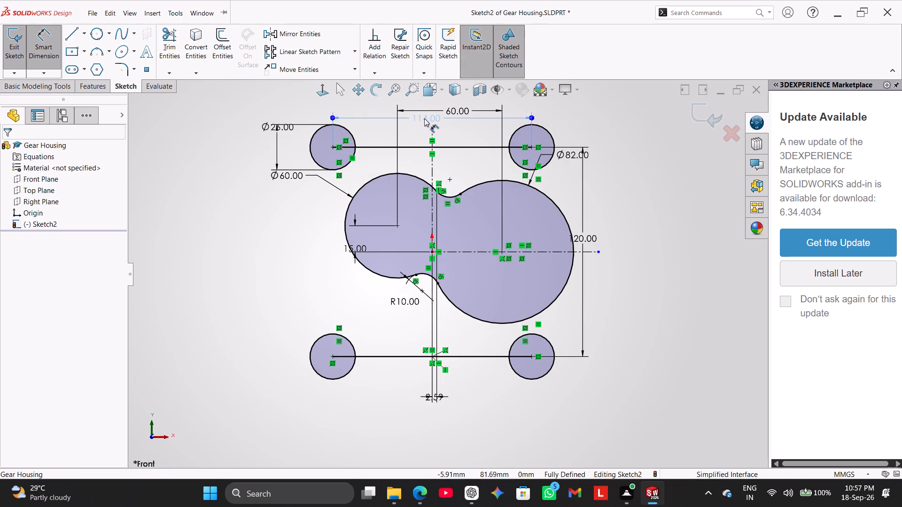
pyautogui.moveTo(424, 118); pyautogui.dragTo(427, 102)
pyautogui.moveTo(457, 109); pyautogui.dragTo(460, 122)
pyautogui.click(279, 275)
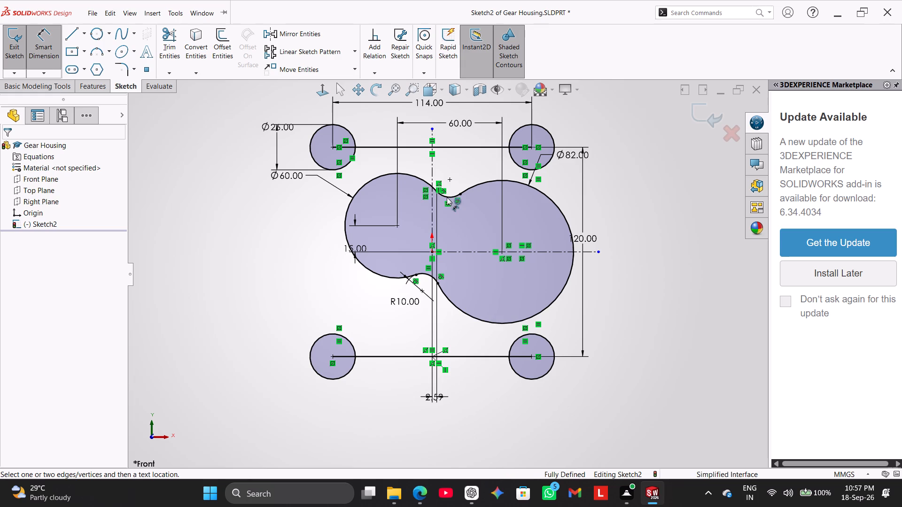
# Delete the 2.59 mm horizontal dimension below the sketch.
pyautogui.rightClick(441, 392)
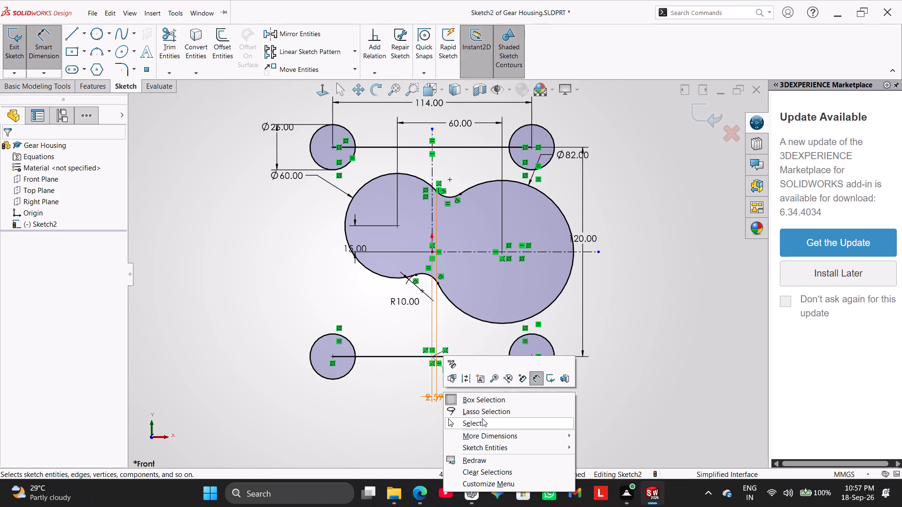
pyautogui.click(481, 430)
pyautogui.click(481, 424)
pyautogui.rightClick(437, 393)
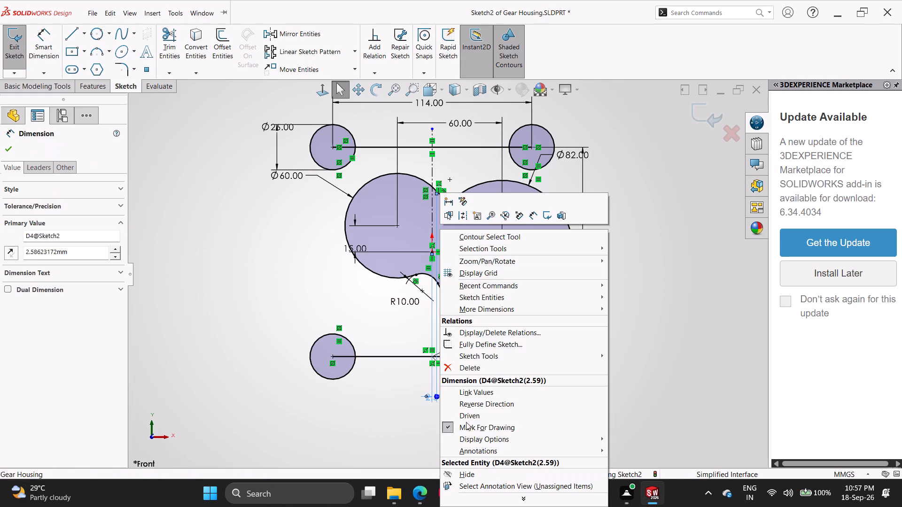
pyautogui.click(452, 367)
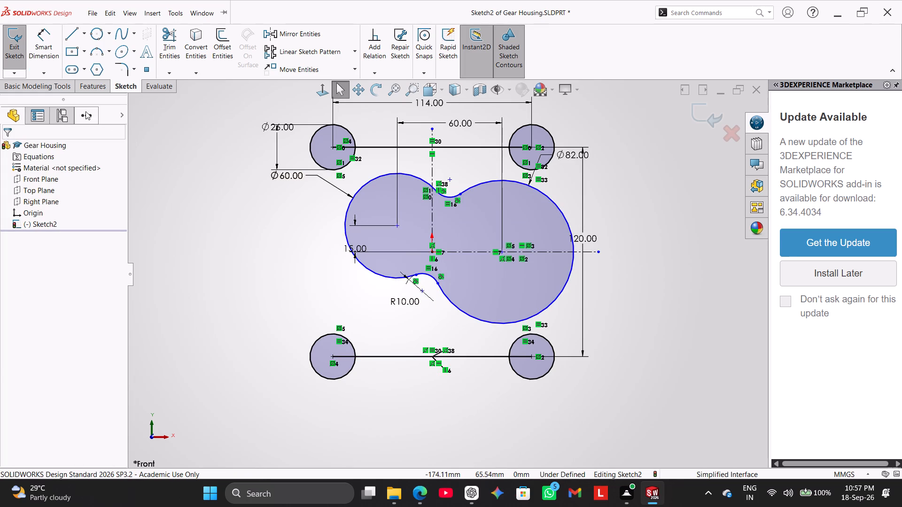
# Dimension the horizontal distance between the upper-right corner circle's centre and the 82 mm arc's centre.
pyautogui.click(43, 42)
pyautogui.scroll(-3, 521, 117)
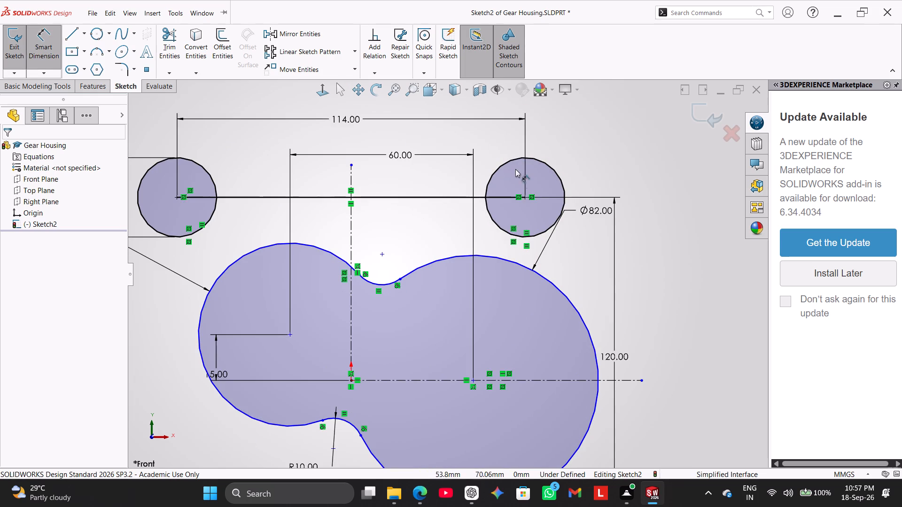
pyautogui.click(527, 199)
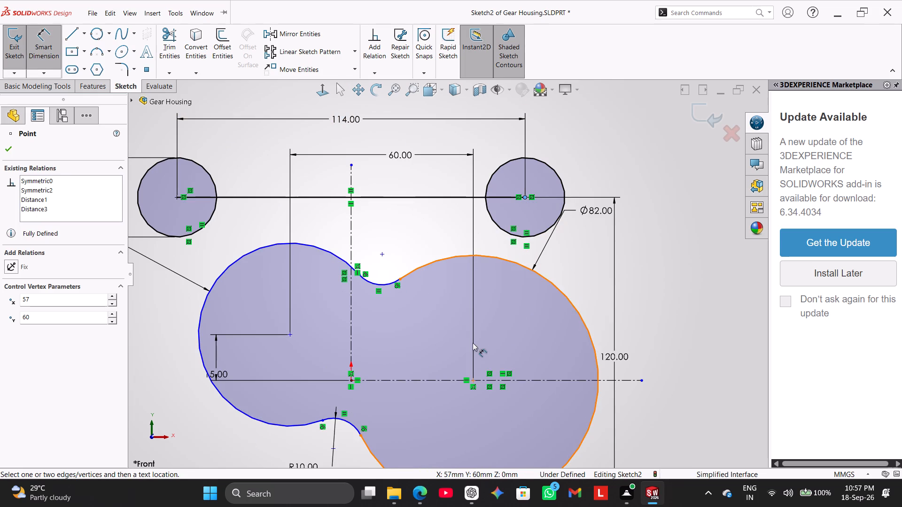
pyautogui.click(475, 379)
pyautogui.click(494, 143)
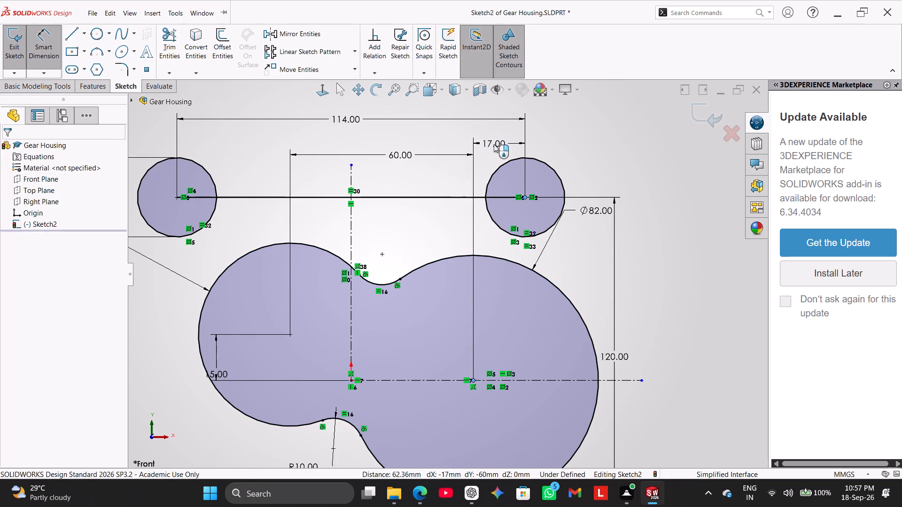
pyautogui.click(520, 180)
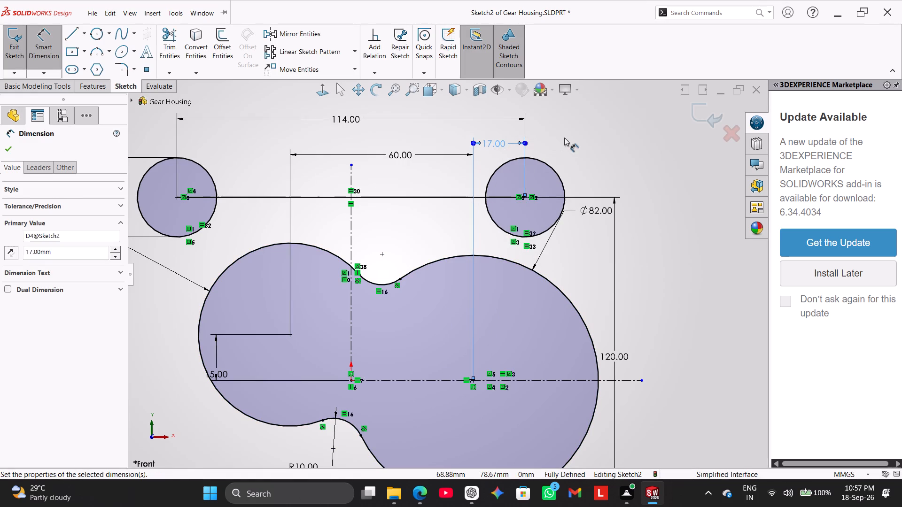
pyautogui.click(567, 135)
# Shorten the horizontal centreline by moving its right endpoint to about X 86 mm, just beyond the 82 mm arc.
pyautogui.scroll(2, 500, 268)
pyautogui.scroll(2, 363, 353)
pyautogui.scroll(-2, 422, 323)
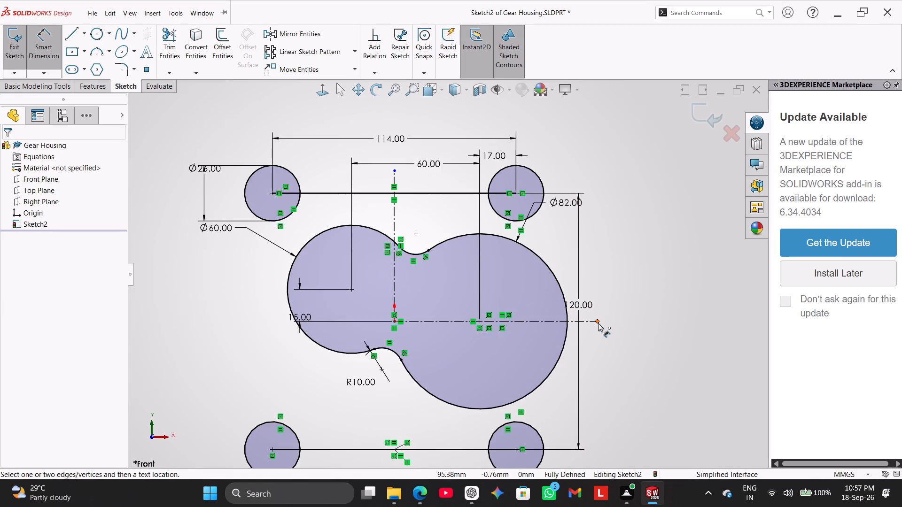
pyautogui.moveTo(598, 322); pyautogui.dragTo(579, 319)
pyautogui.rightClick(631, 253)
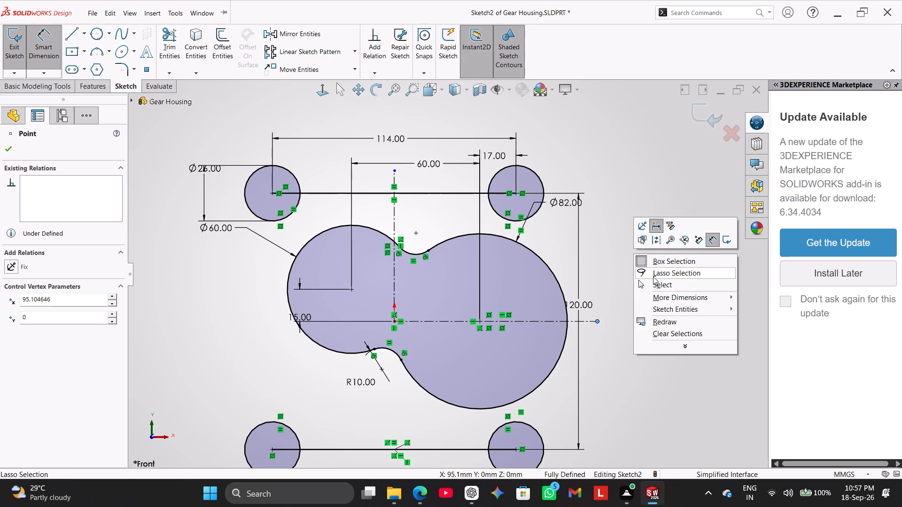
pyautogui.click(655, 280)
pyautogui.moveTo(598, 320); pyautogui.dragTo(585, 320)
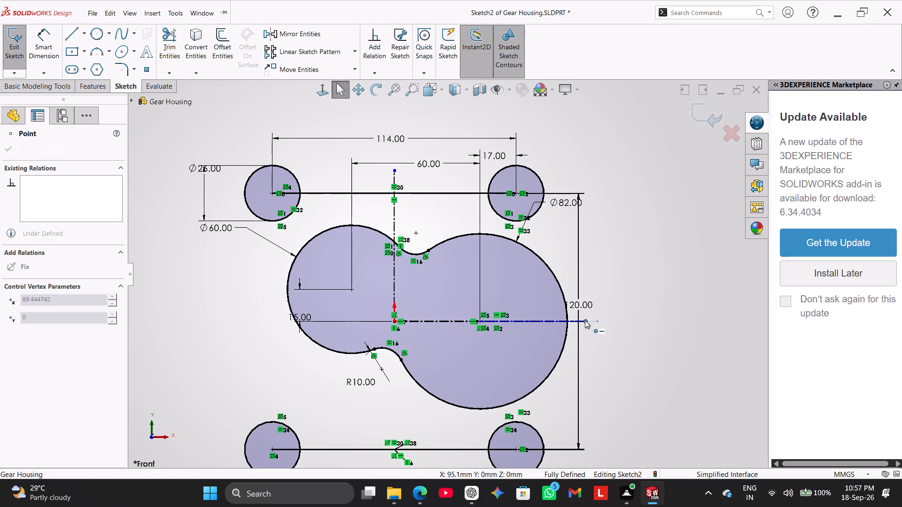
pyautogui.moveTo(585, 320); pyautogui.dragTo(578, 320)
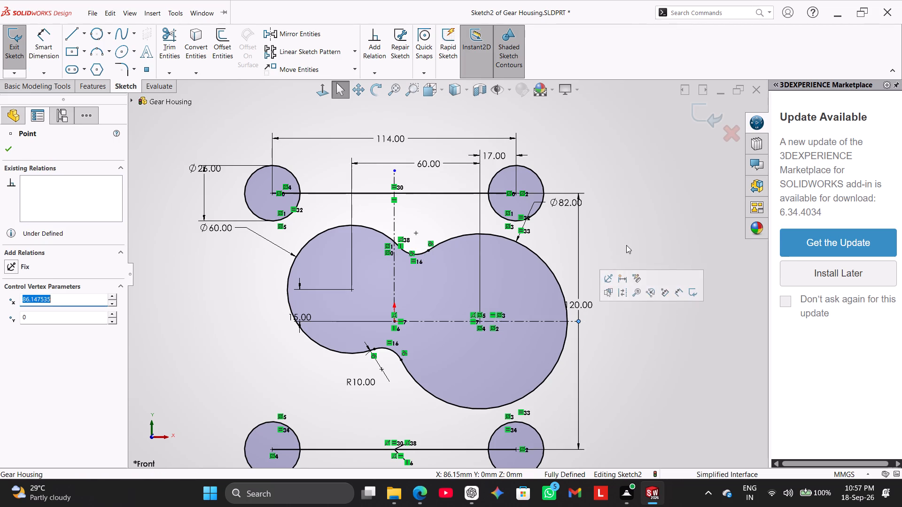
pyautogui.click(635, 196)
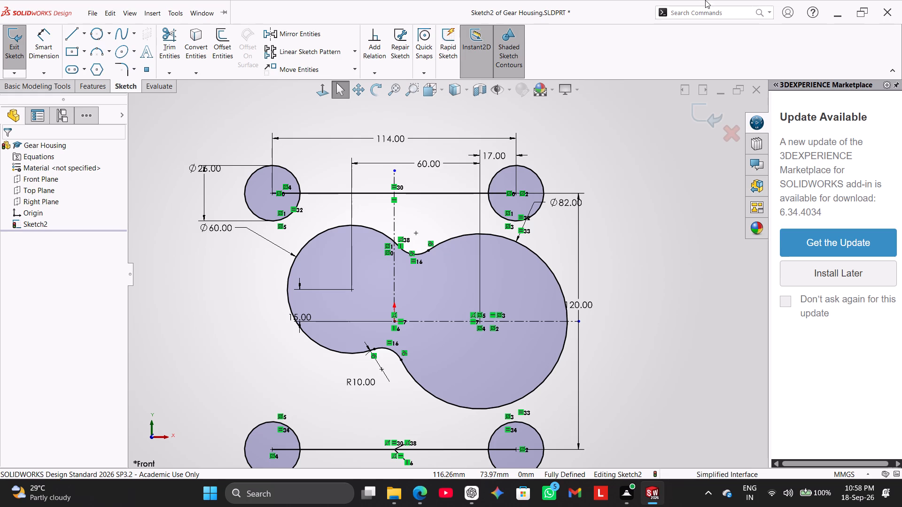
# Sketch a large circle centred on the origin with a radius of about 107 mm, enclosing the whole profile.
pyautogui.moveTo(173, 146); pyautogui.dragTo(172, 125, button='right')
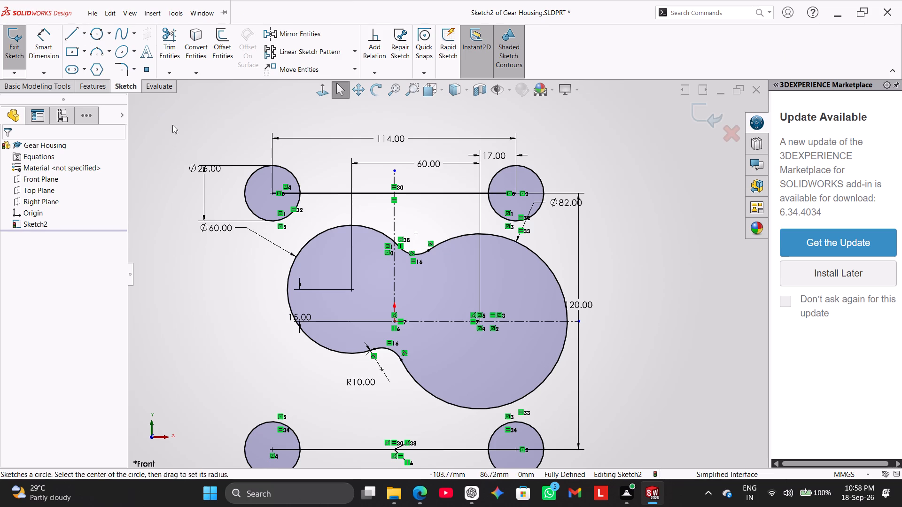
pyautogui.moveTo(172, 125); pyautogui.dragTo(174, 82, button='right')
pyautogui.click(394, 320)
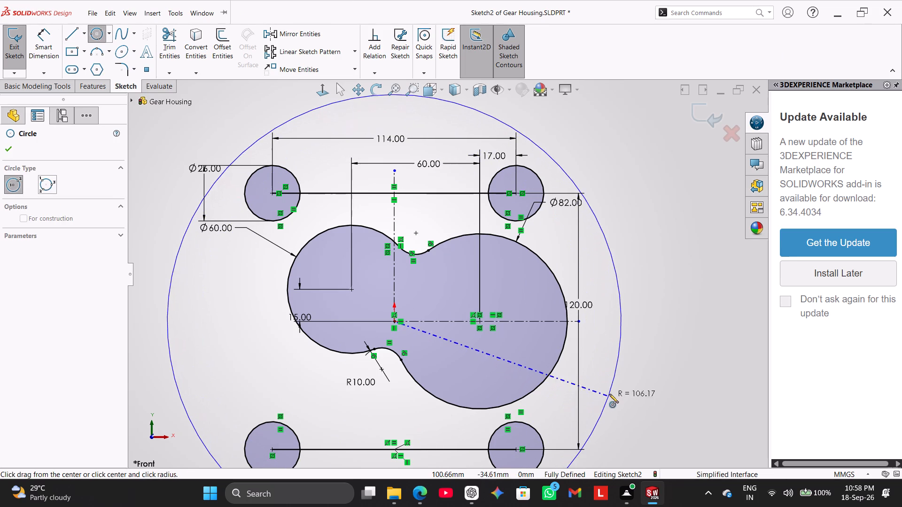
pyautogui.click(623, 317)
pyautogui.rightClick(646, 213)
pyautogui.click(667, 223)
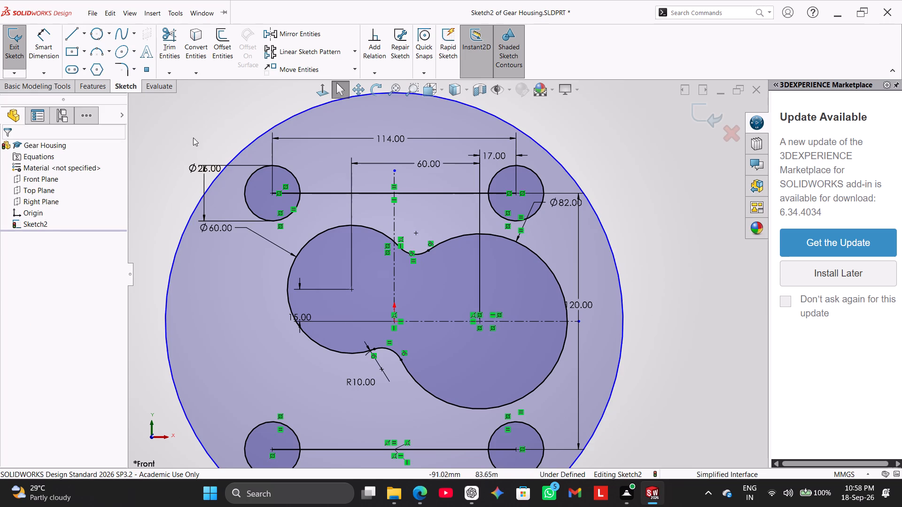
# Dimension the large enclosing circle with a diameter of 200 mm.
pyautogui.click(49, 40)
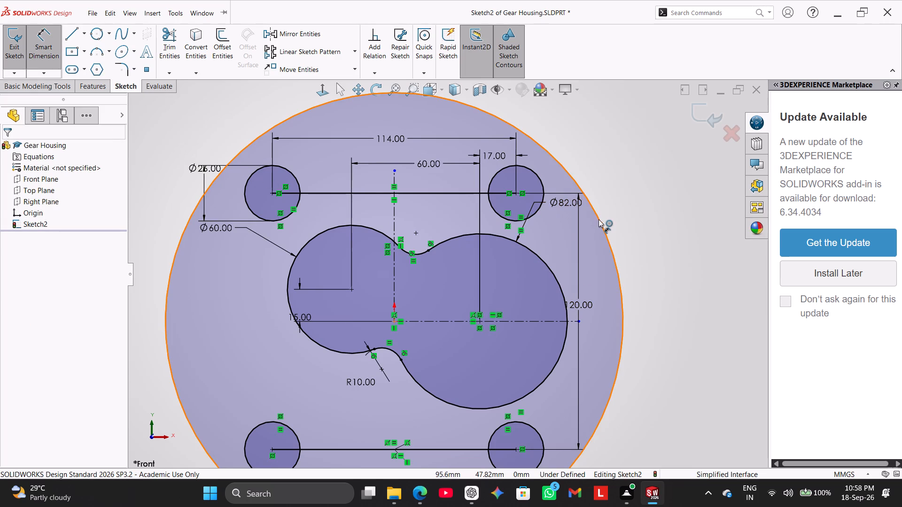
pyautogui.click(599, 219)
pyautogui.click(634, 169)
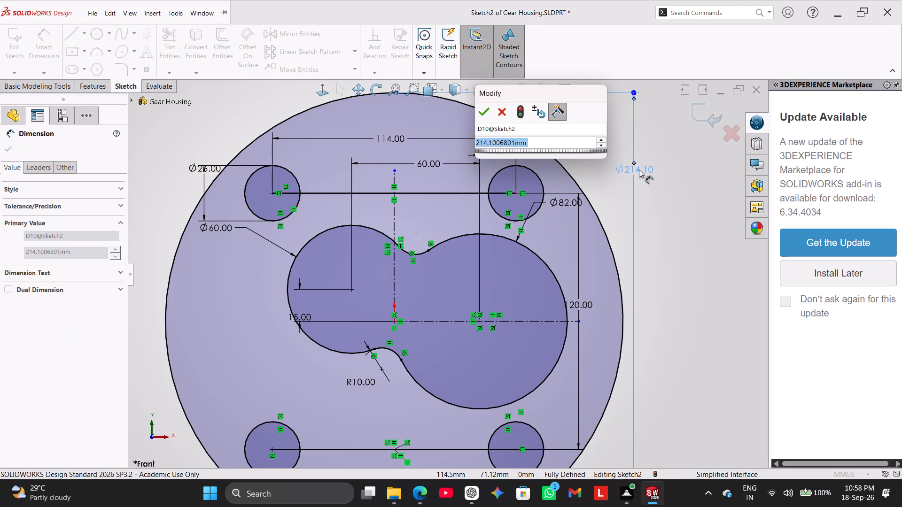
pyautogui.write('200')
pyautogui.press('Return')
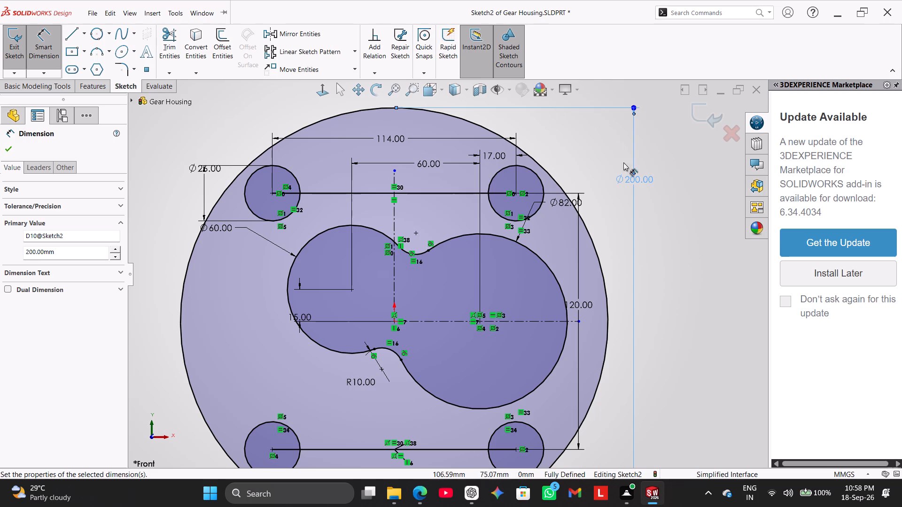
pyautogui.rightClick(665, 178)
pyautogui.click(691, 207)
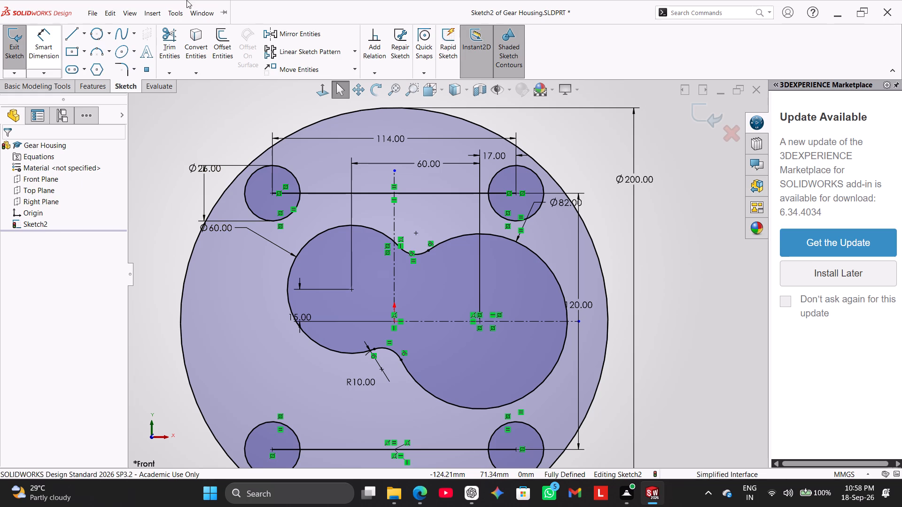
# Extend the upper horizontal line at both ends to the 200 mm circle, accepting deletion of its midpoint or equal-length relation.
pyautogui.click(160, 136)
pyautogui.click(174, 70)
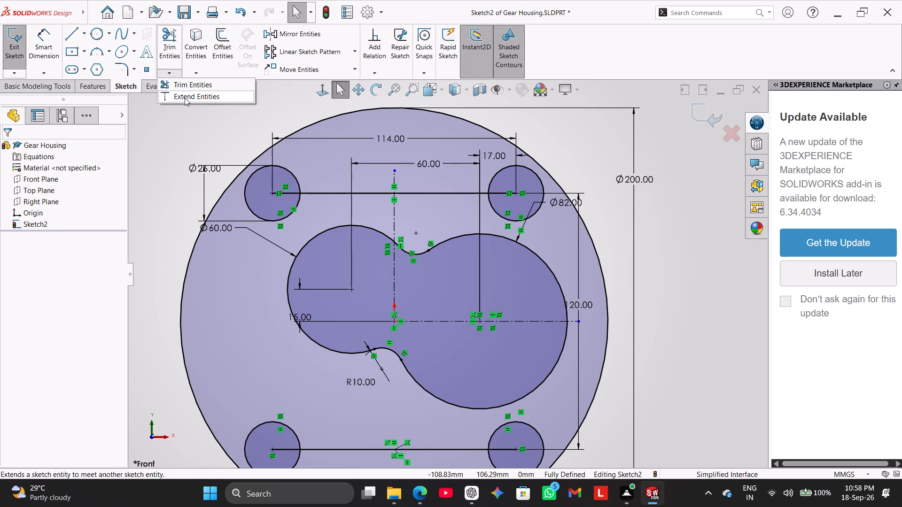
pyautogui.click(185, 98)
pyautogui.click(307, 191)
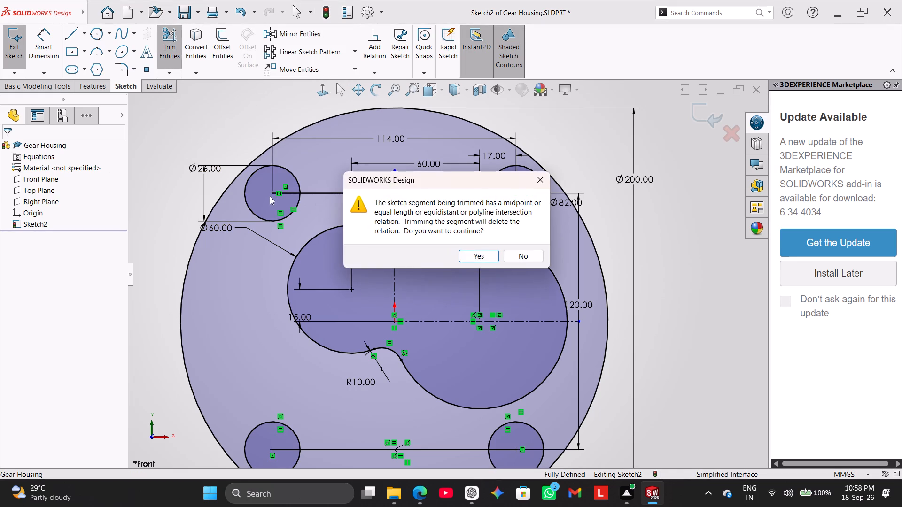
pyautogui.click(483, 250)
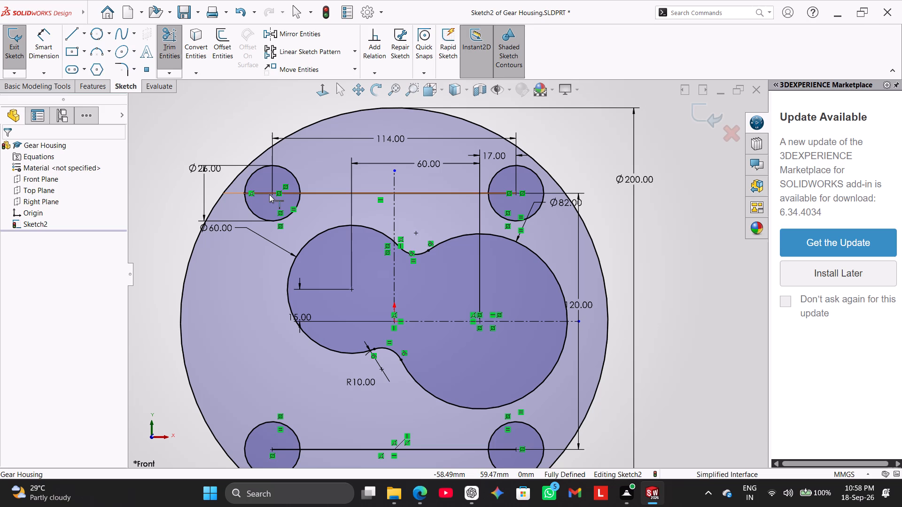
pyautogui.click(269, 194)
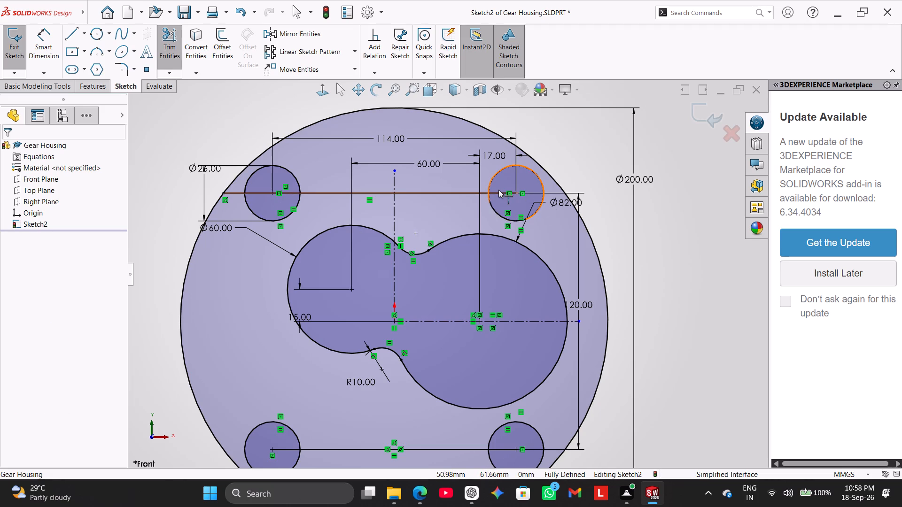
pyautogui.click(497, 192)
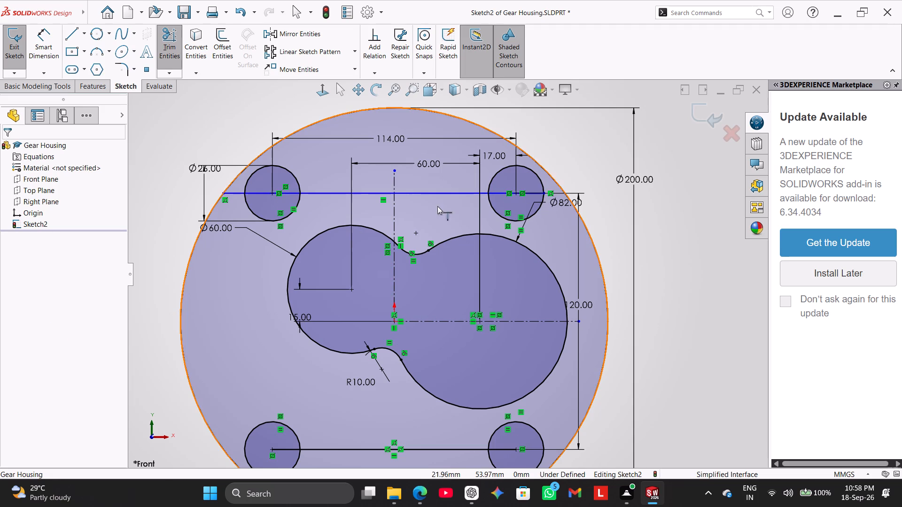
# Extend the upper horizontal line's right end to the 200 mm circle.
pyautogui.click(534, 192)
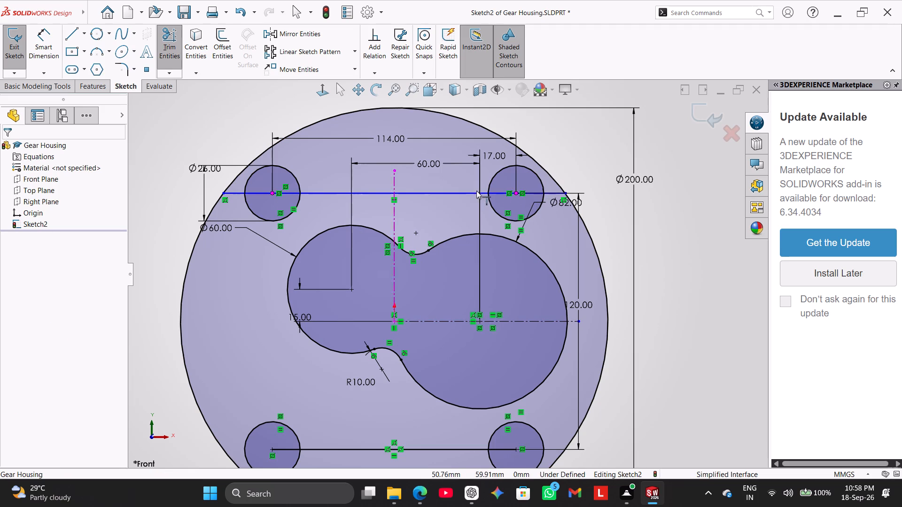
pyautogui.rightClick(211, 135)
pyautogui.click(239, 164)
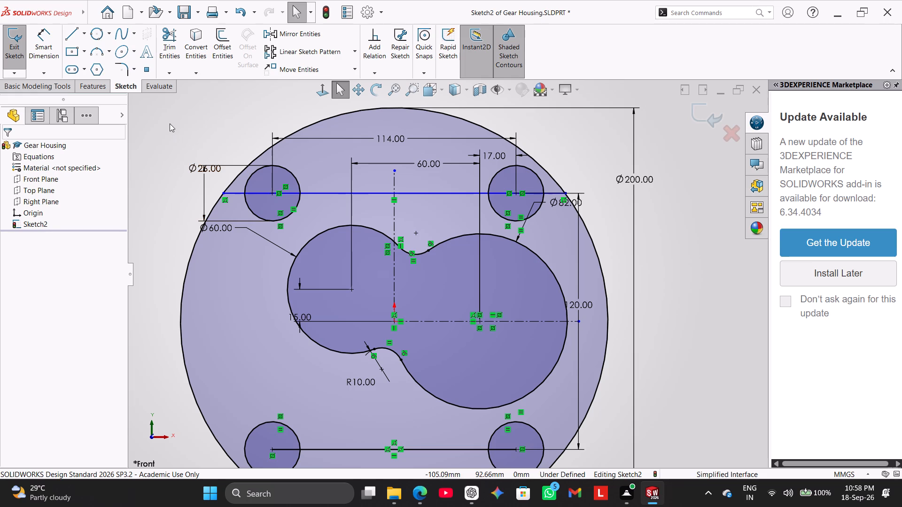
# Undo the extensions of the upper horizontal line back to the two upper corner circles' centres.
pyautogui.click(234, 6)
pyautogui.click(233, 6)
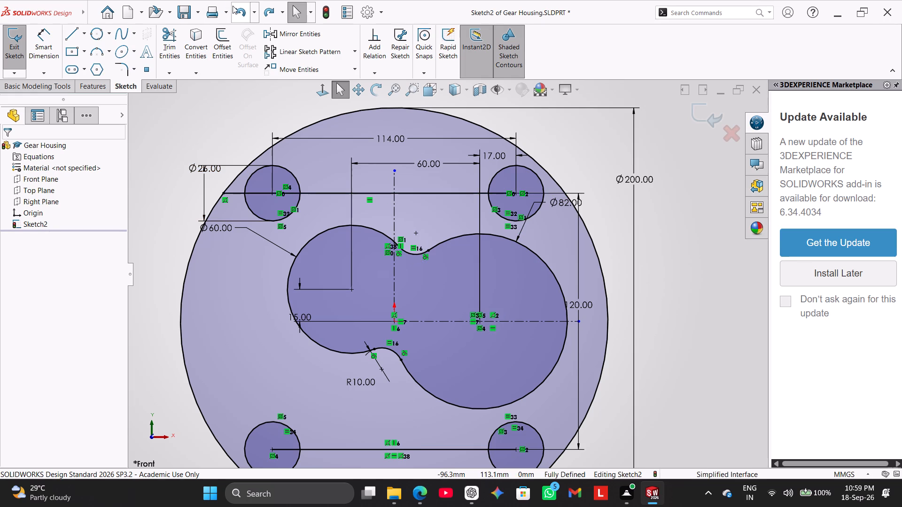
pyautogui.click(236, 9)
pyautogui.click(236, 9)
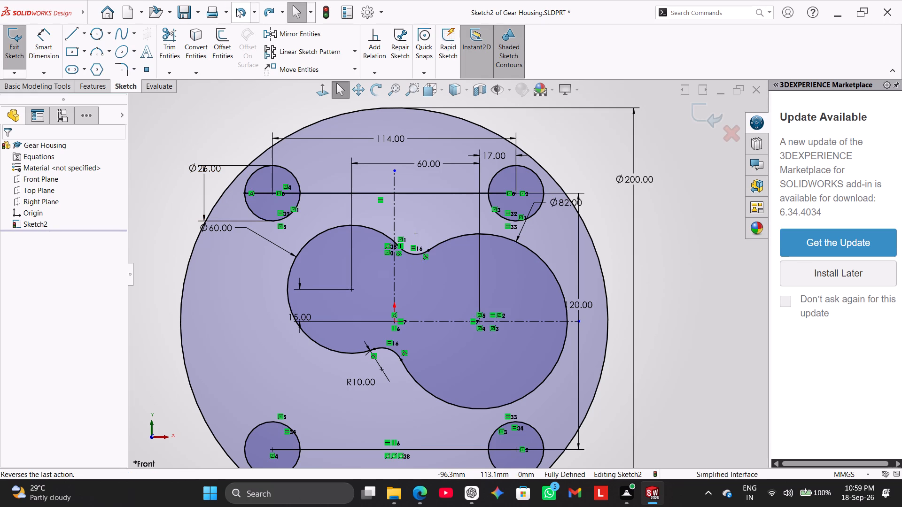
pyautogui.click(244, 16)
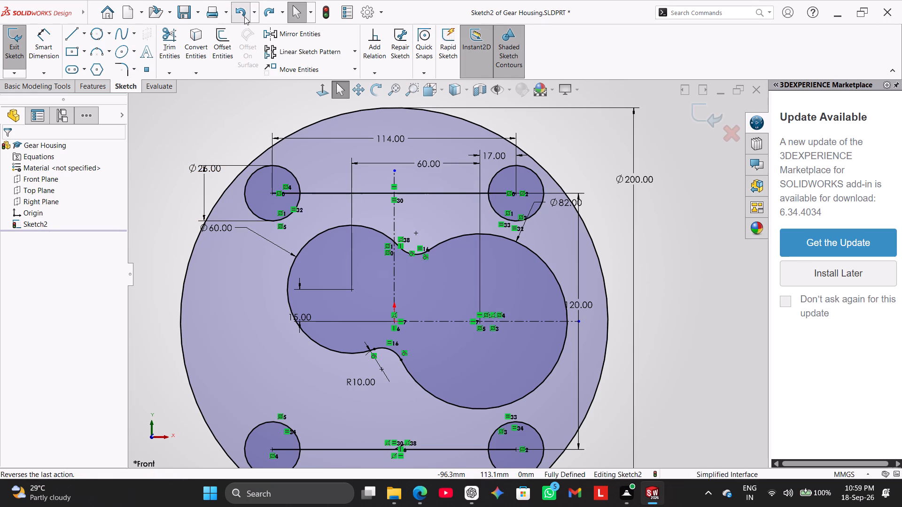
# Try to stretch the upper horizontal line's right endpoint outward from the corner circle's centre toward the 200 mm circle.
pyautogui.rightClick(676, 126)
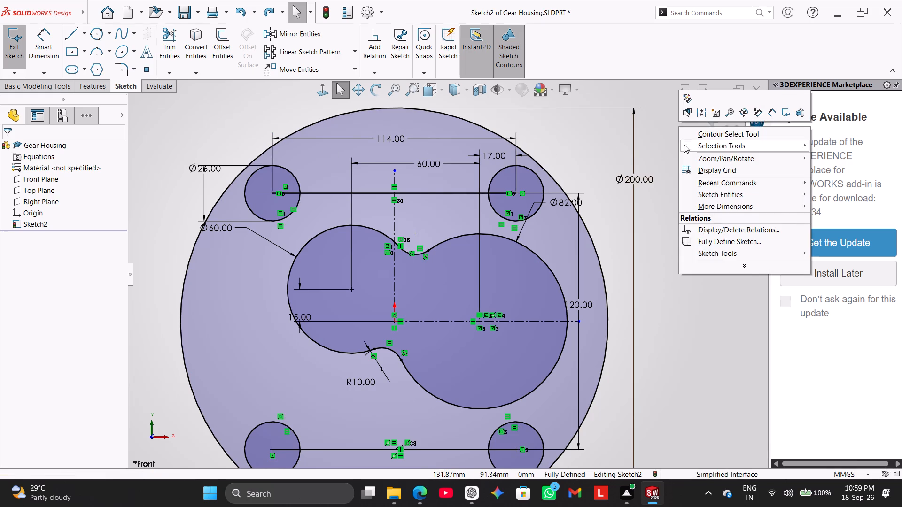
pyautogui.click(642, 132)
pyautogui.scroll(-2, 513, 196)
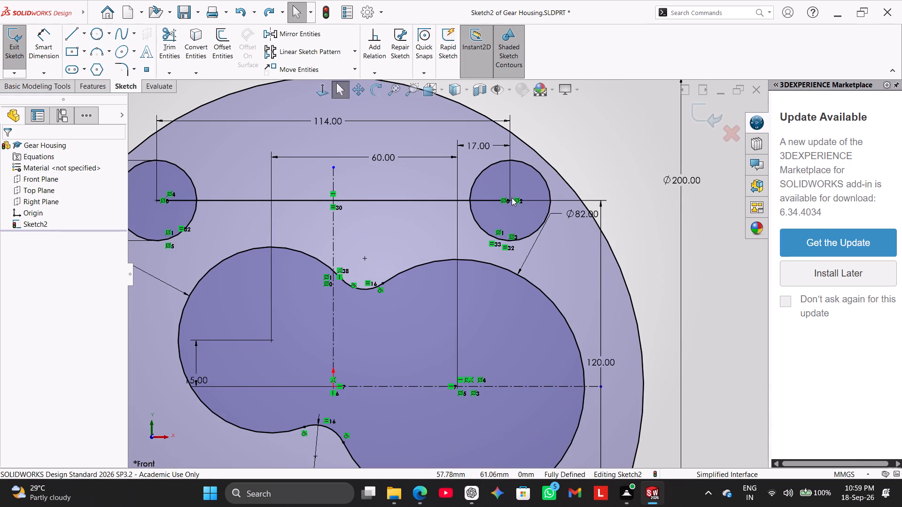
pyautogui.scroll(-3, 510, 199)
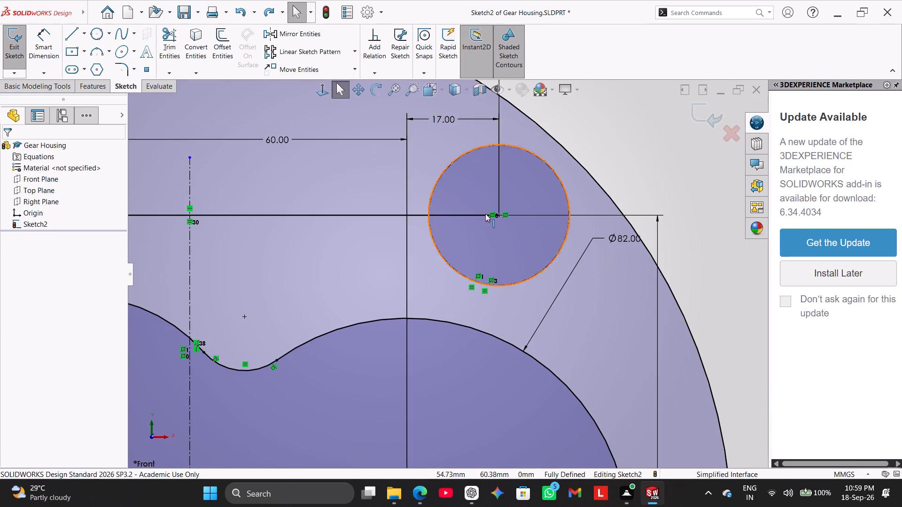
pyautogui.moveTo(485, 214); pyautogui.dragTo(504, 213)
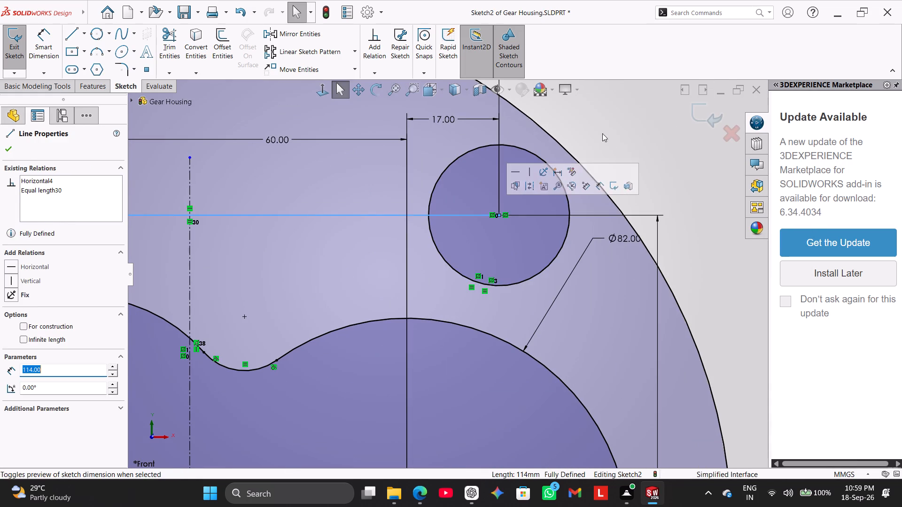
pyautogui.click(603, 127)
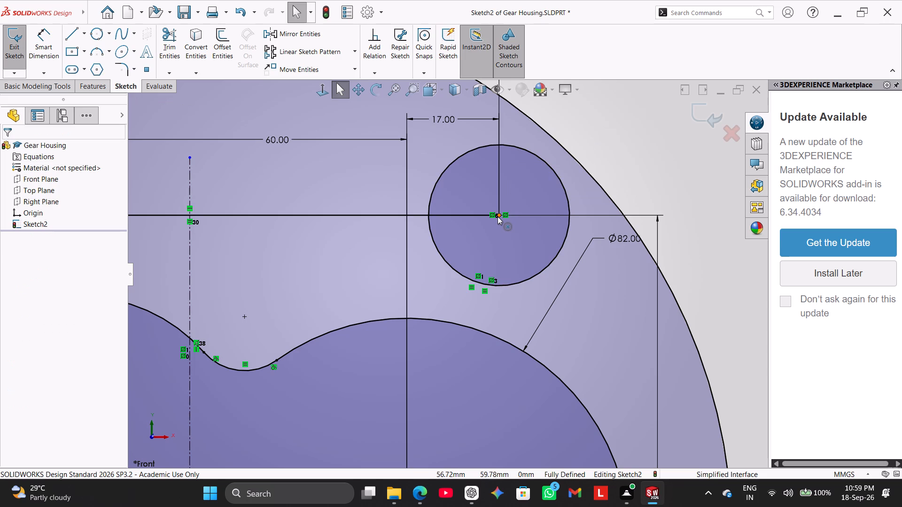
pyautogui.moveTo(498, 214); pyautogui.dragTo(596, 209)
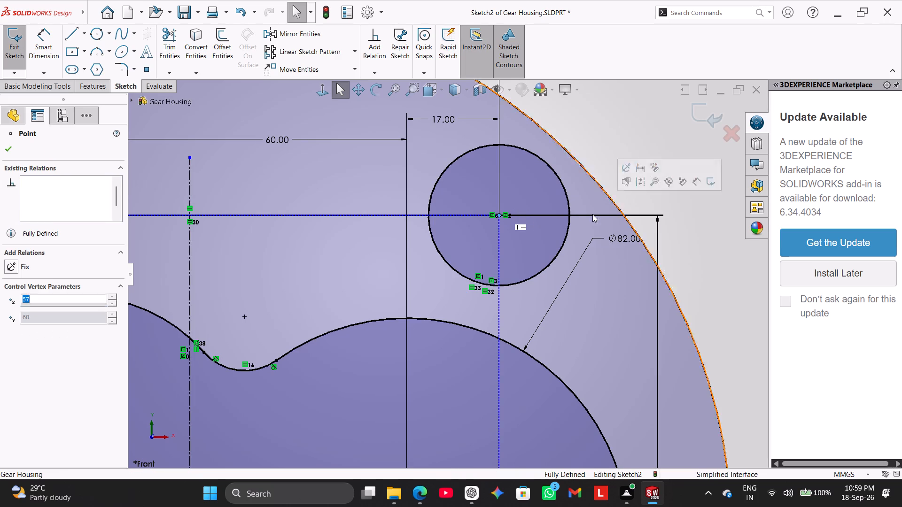
# Trim the upper horizontal line's segments inside both upper 26 mm circles, accepting deletion of its midpoint or equal-length relation.
pyautogui.scroll(4, 581, 236)
pyautogui.scroll(2, 259, 266)
pyautogui.scroll(-2, 259, 265)
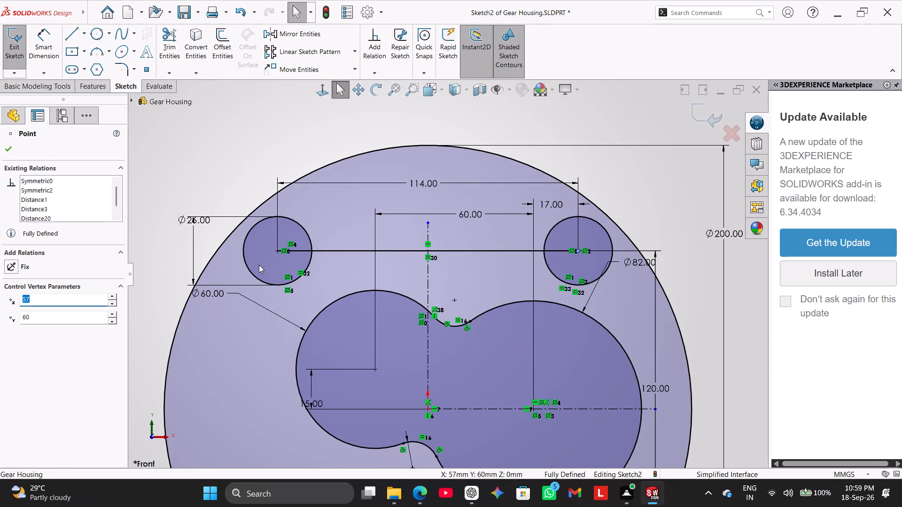
pyautogui.click(170, 45)
pyautogui.click(299, 249)
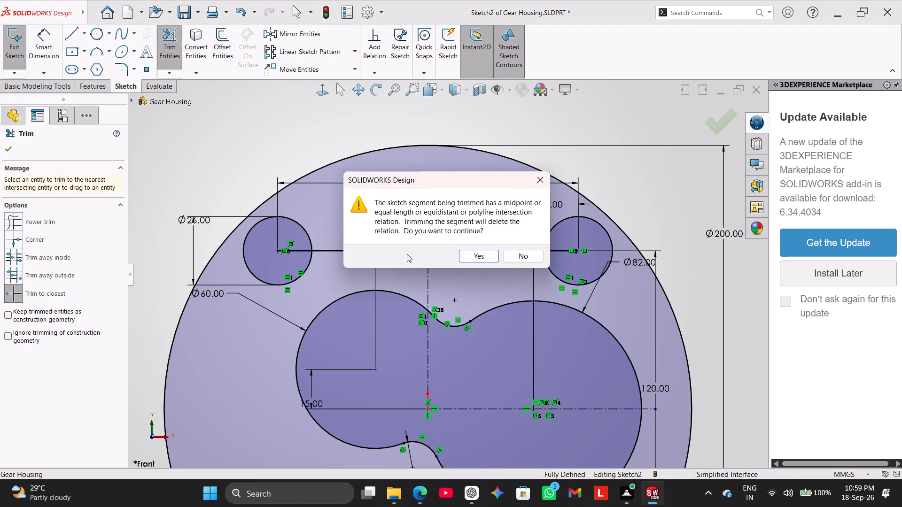
pyautogui.click(477, 254)
pyautogui.click(558, 249)
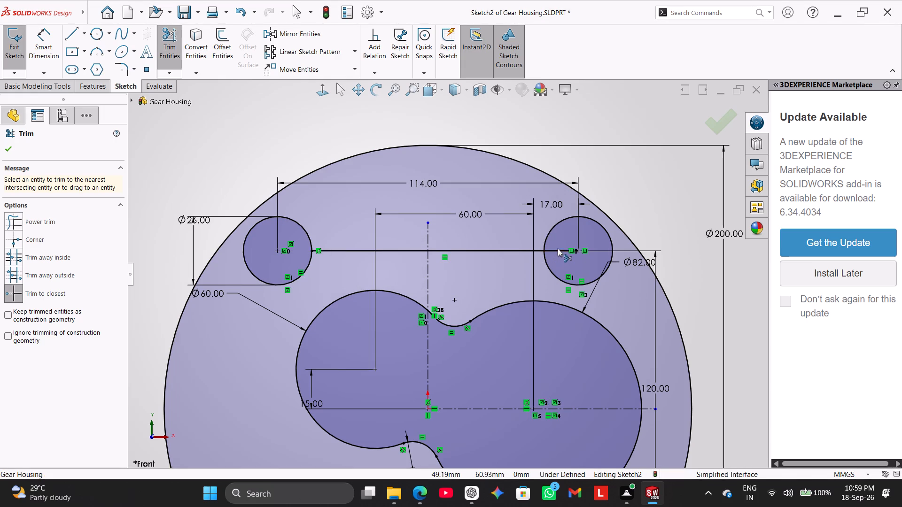
pyautogui.rightClick(241, 139)
pyautogui.click(274, 166)
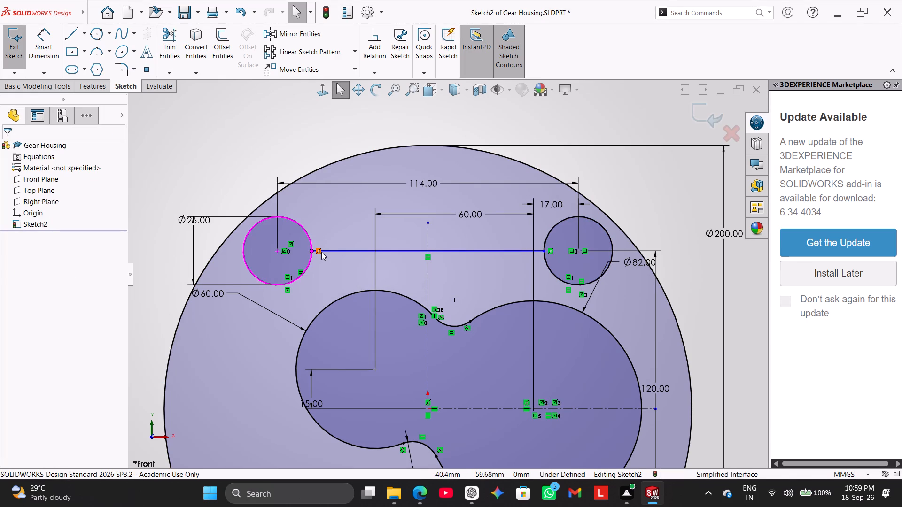
# Delete the coincident relations tying both ends of the upper horizontal line to the upper corner circles.
pyautogui.rightClick(319, 249)
pyautogui.click(360, 372)
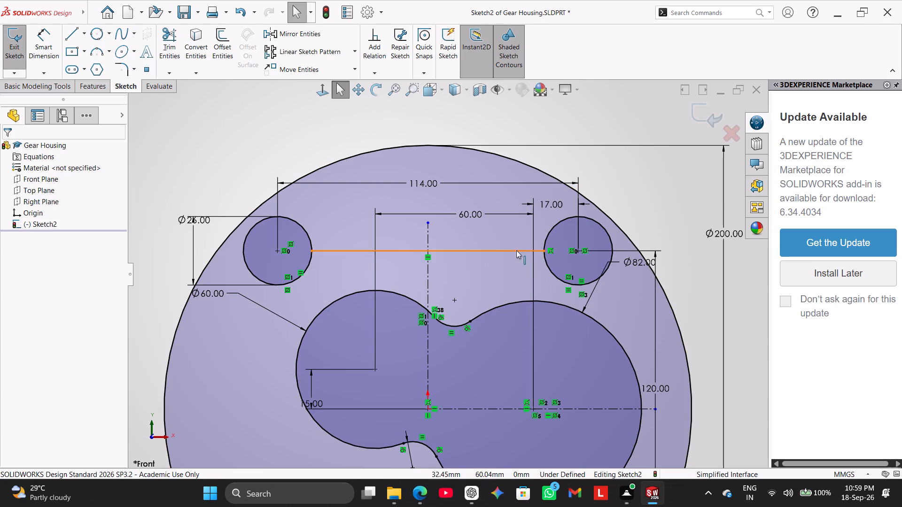
pyautogui.rightClick(552, 252)
pyautogui.click(579, 377)
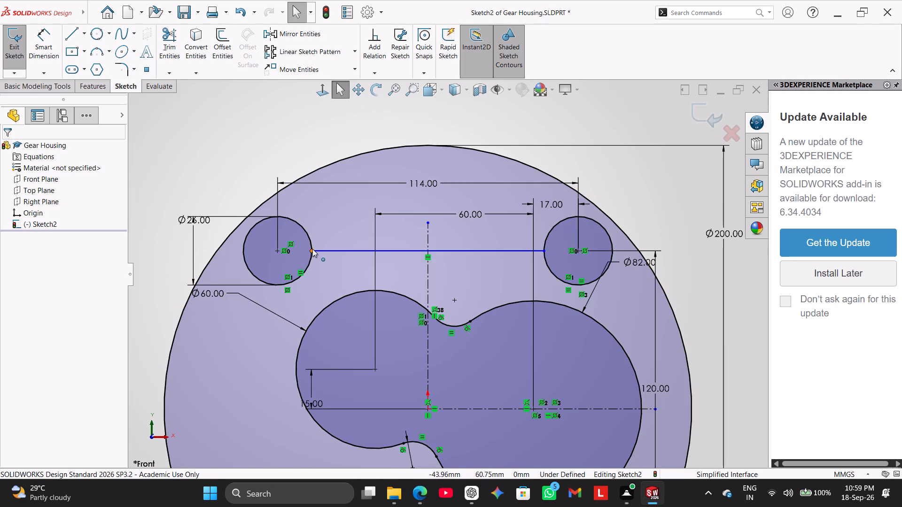
# Stretch both endpoints of the upper horizontal line outward onto the 200 mm circle, at about X -80 and X 79 mm.
pyautogui.moveTo(312, 249); pyautogui.dragTo(223, 251)
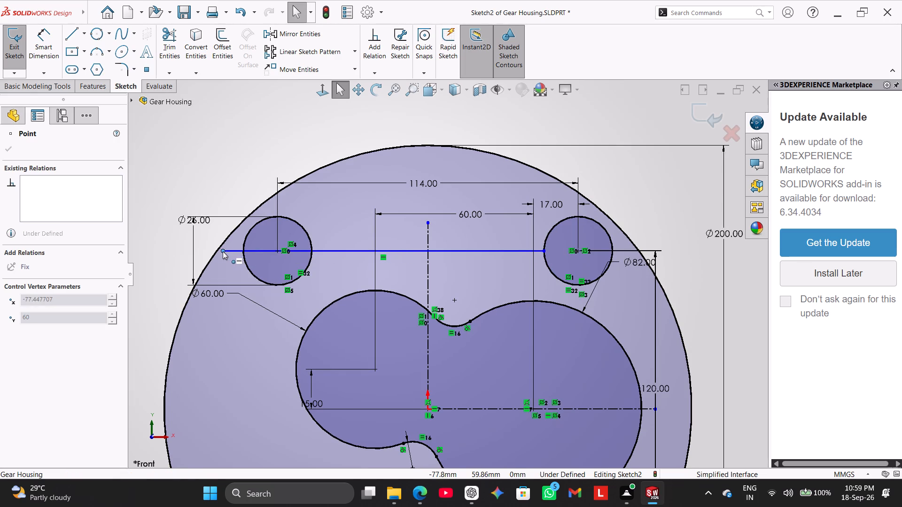
pyautogui.moveTo(223, 251); pyautogui.dragTo(216, 251)
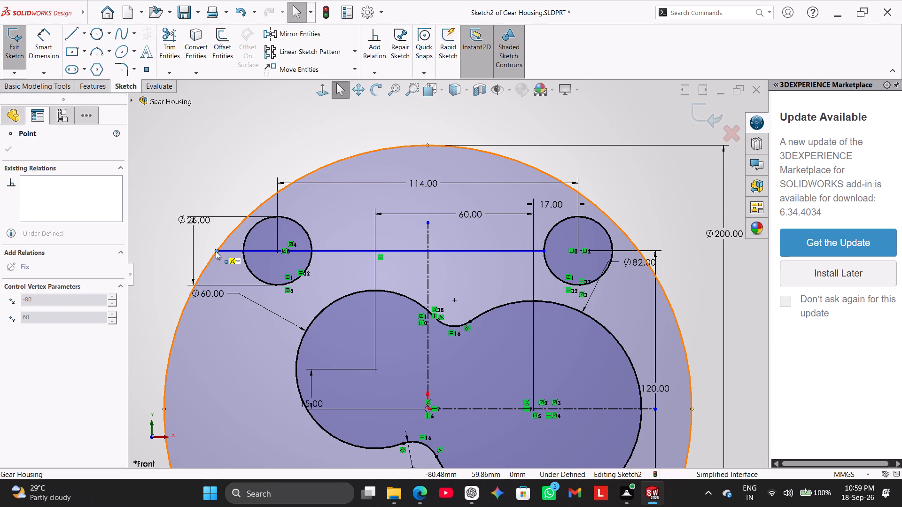
pyautogui.moveTo(216, 251); pyautogui.dragTo(216, 250)
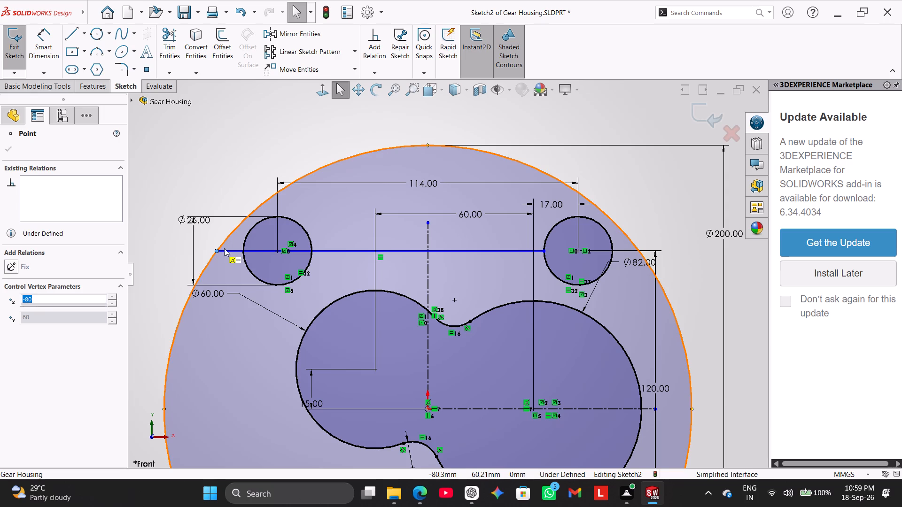
pyautogui.moveTo(544, 249); pyautogui.dragTo(553, 249)
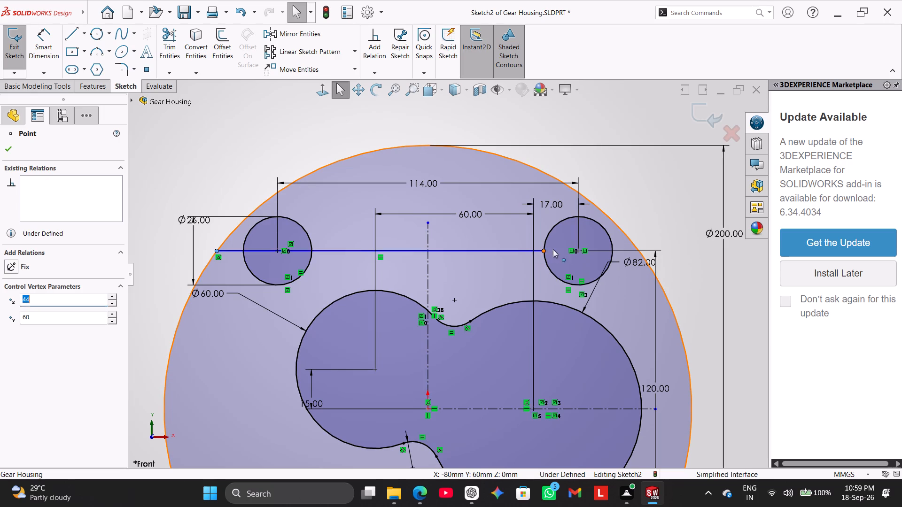
pyautogui.moveTo(553, 249); pyautogui.dragTo(635, 248)
pyautogui.rightClick(488, 129)
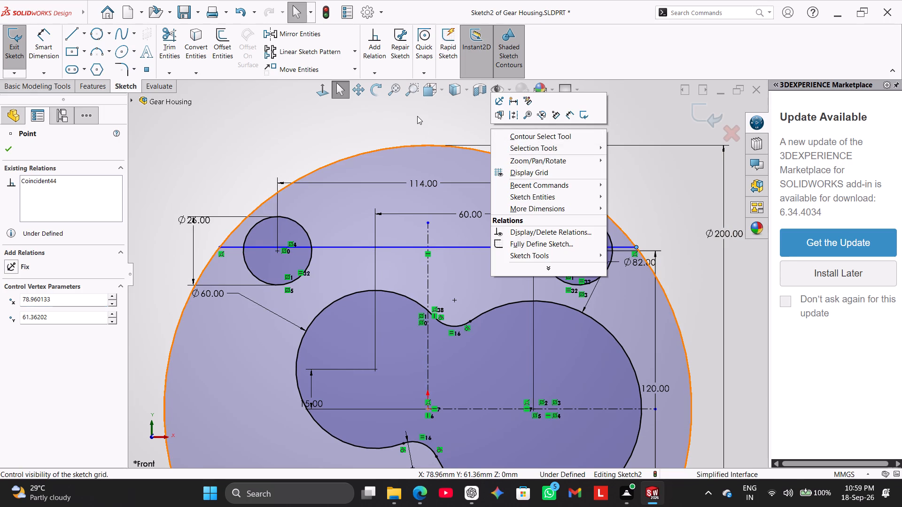
pyautogui.click(417, 116)
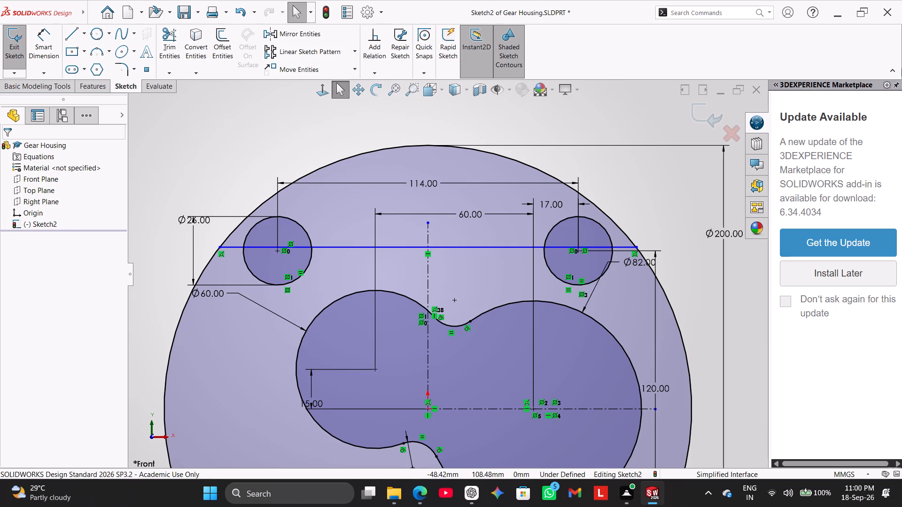
# Add a coincident relation between the upper horizontal line and the centre of the upper-left 26 mm circle.
pyautogui.scroll(-1, 233, 254)
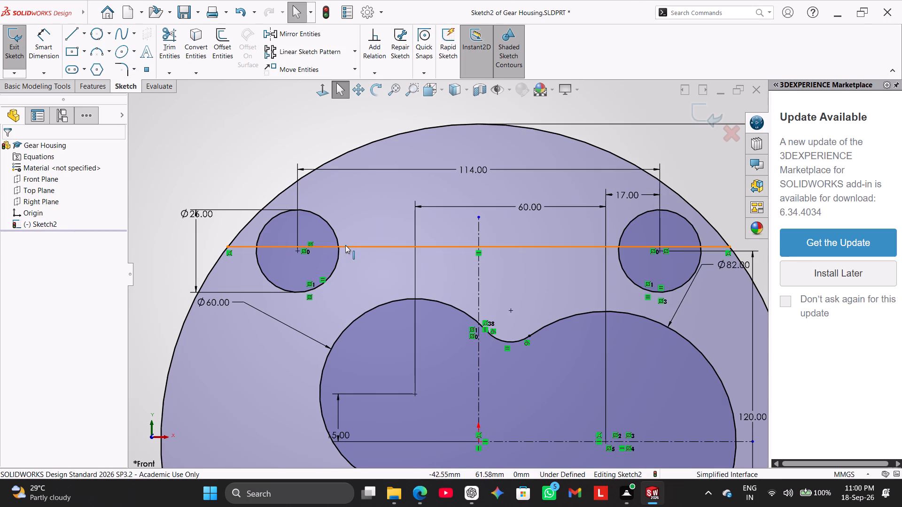
pyautogui.keyDown('ctrl'); pyautogui.click(350, 247); pyautogui.keyUp('ctrl')
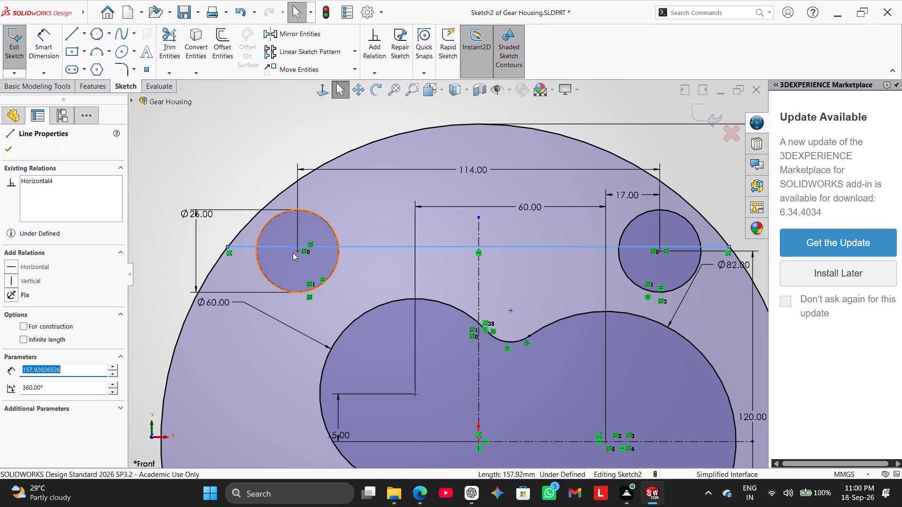
pyautogui.keyDown('ctrl'); pyautogui.click(295, 252); pyautogui.keyUp('ctrl')
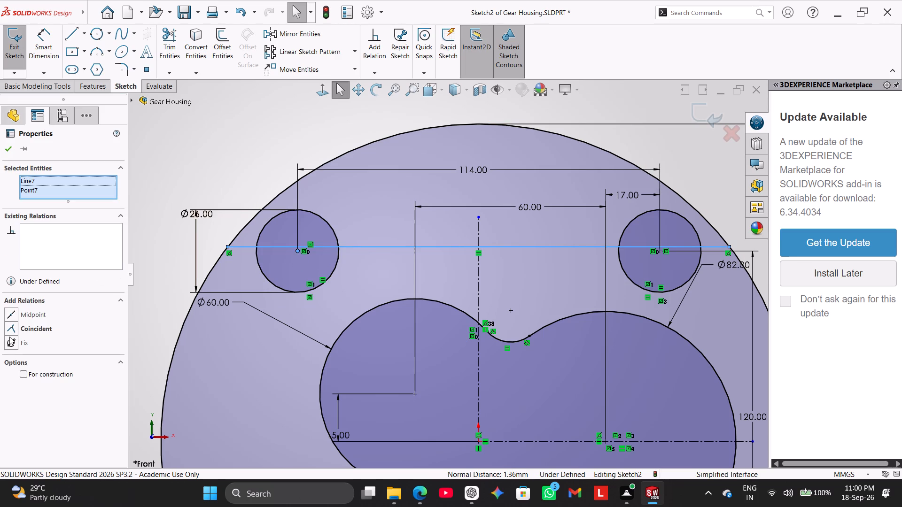
pyautogui.click(29, 330)
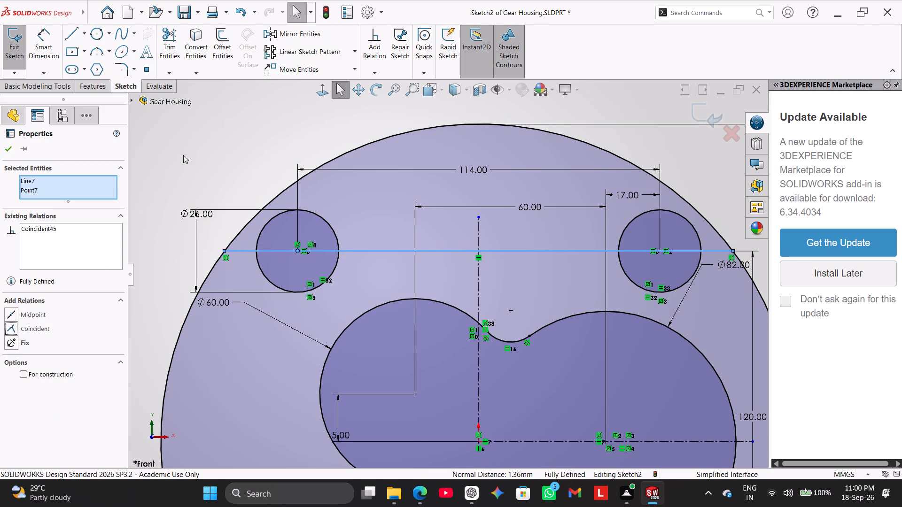
pyautogui.click(189, 149)
# Trim away the entire lower horizontal line between the two lower corner circles, accepting deletion of its midpoint or equal-length relation.
pyautogui.scroll(5, 422, 356)
pyautogui.scroll(-2, 447, 393)
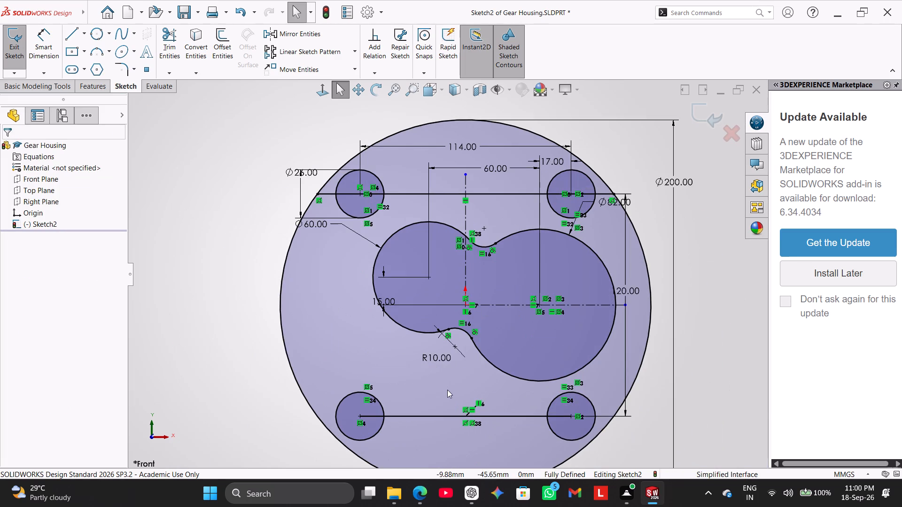
pyautogui.scroll(-2, 573, 425)
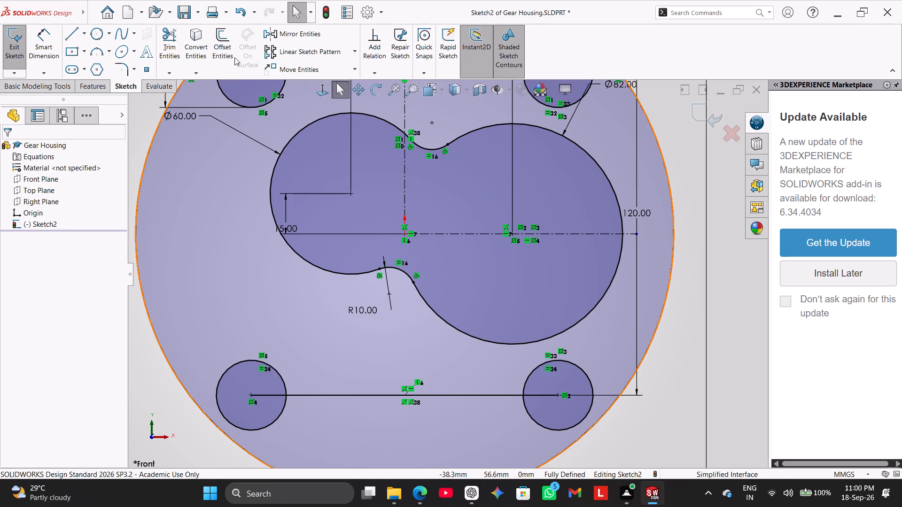
pyautogui.click(181, 39)
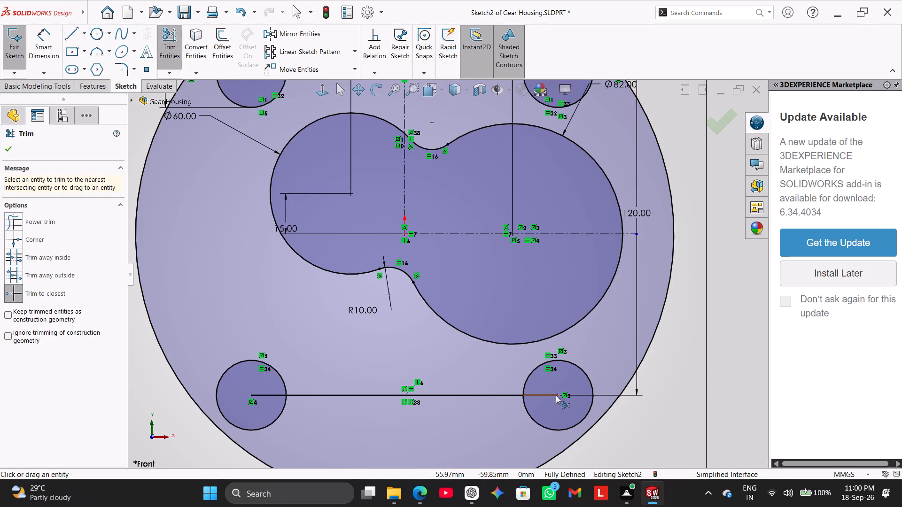
pyautogui.click(549, 395)
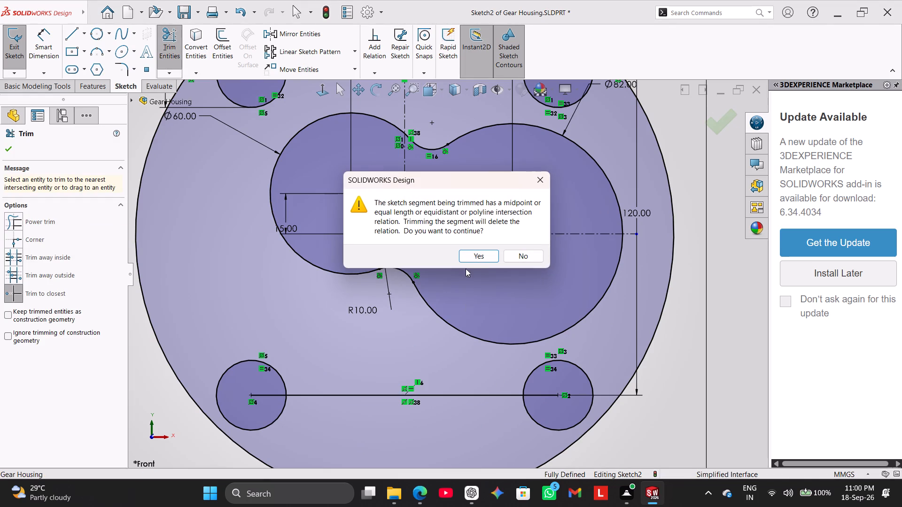
pyautogui.click(475, 256)
pyautogui.click(479, 396)
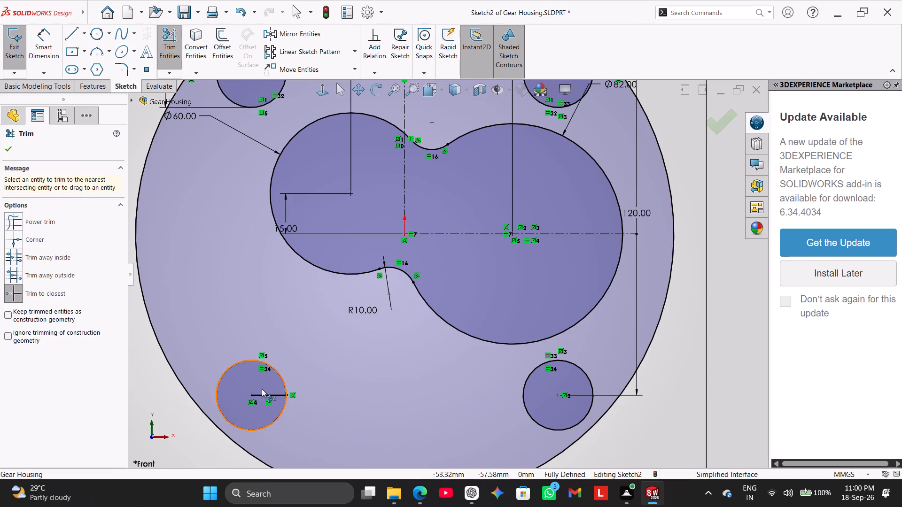
pyautogui.click(269, 394)
pyautogui.scroll(4, 382, 379)
pyautogui.rightClick(650, 227)
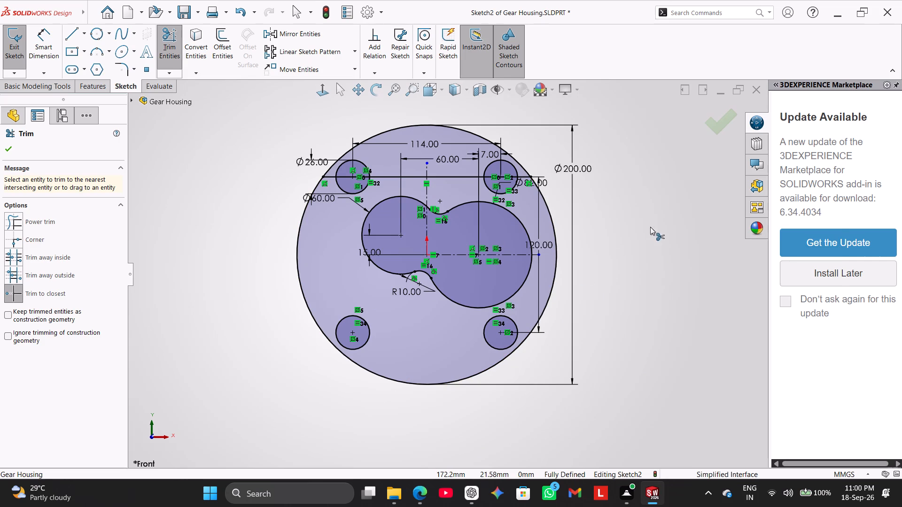
pyautogui.click(663, 256)
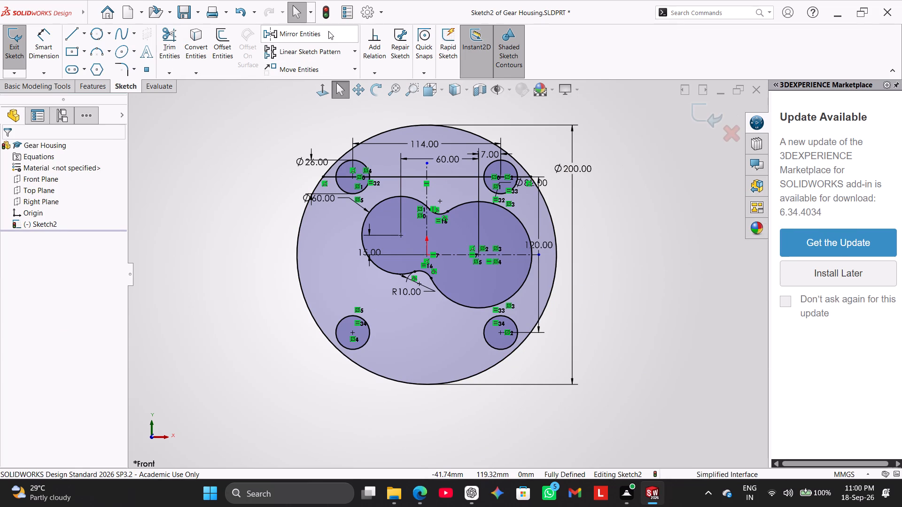
# Mirror the upper horizontal line about the horizontal centreline, keeping the original as a copy.
pyautogui.click(328, 31)
pyautogui.click(411, 177)
pyautogui.click(88, 298)
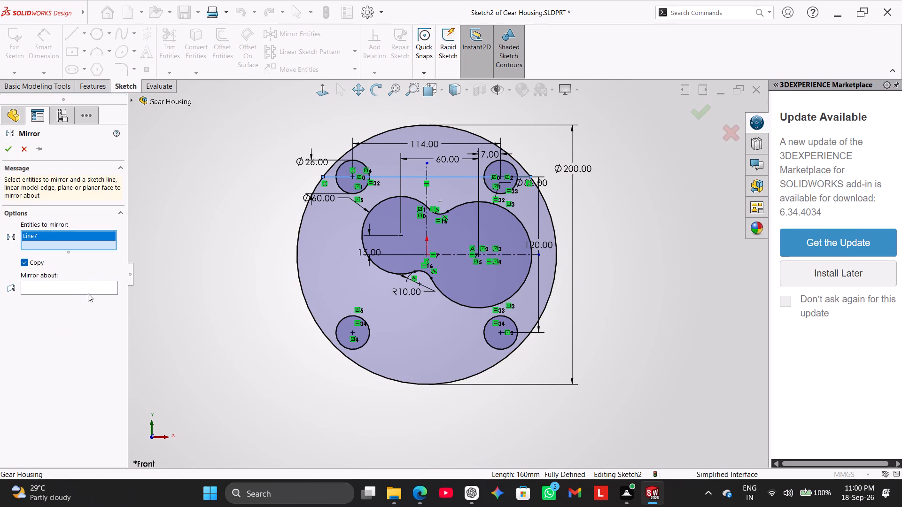
pyautogui.click(88, 293)
pyautogui.click(90, 290)
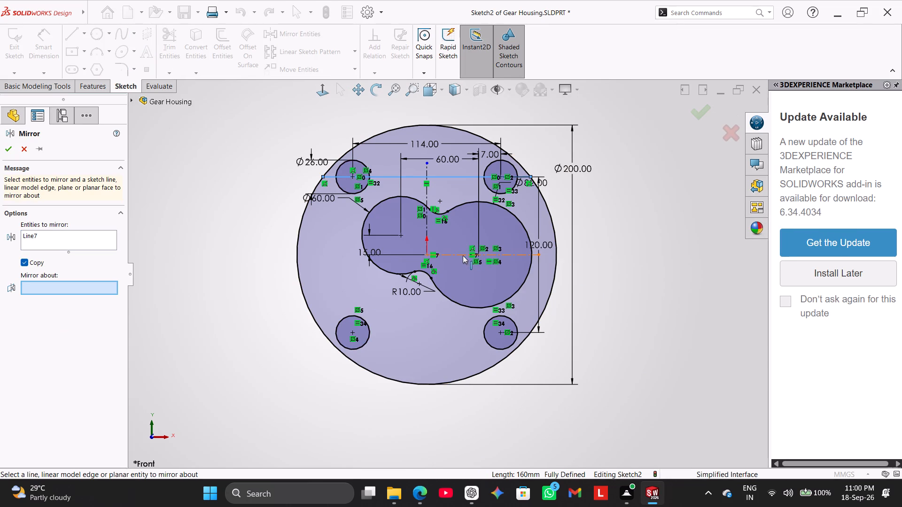
pyautogui.click(463, 255)
pyautogui.click(5, 153)
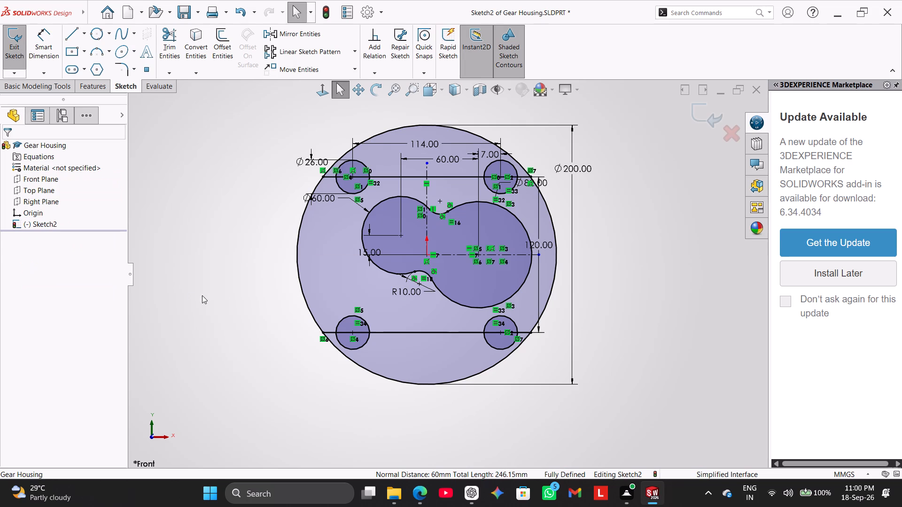
pyautogui.click(187, 292)
pyautogui.rightClick(187, 280)
pyautogui.click(154, 193)
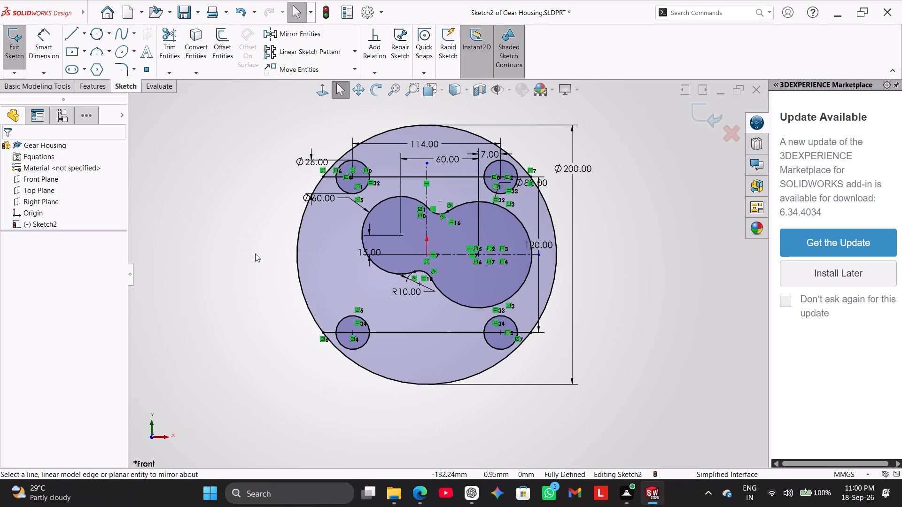
# Trim away the 200 mm circle's arcs above the upper horizontal line and below the lower one.
pyautogui.click(172, 38)
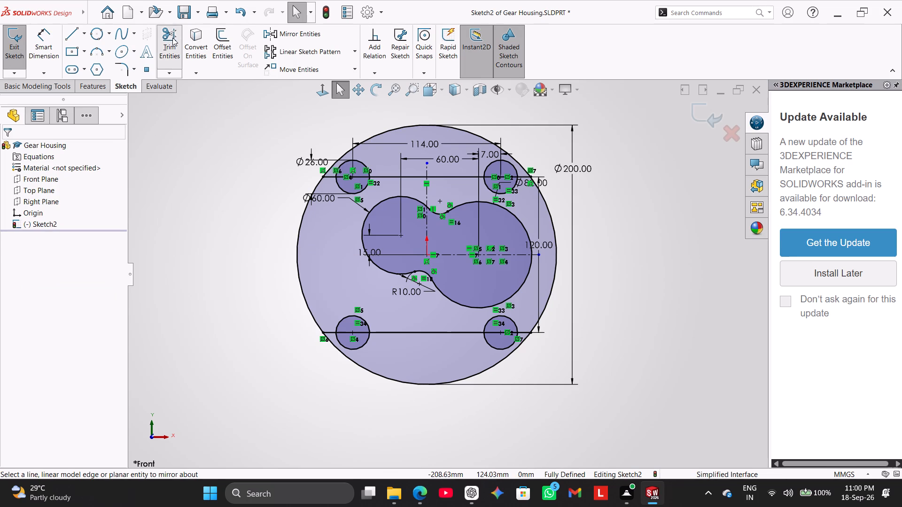
pyautogui.click(380, 135)
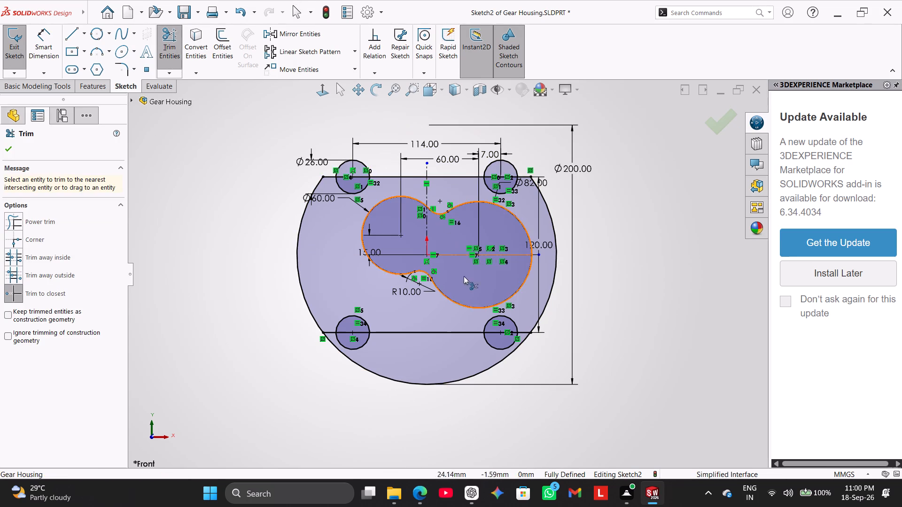
pyautogui.click(456, 382)
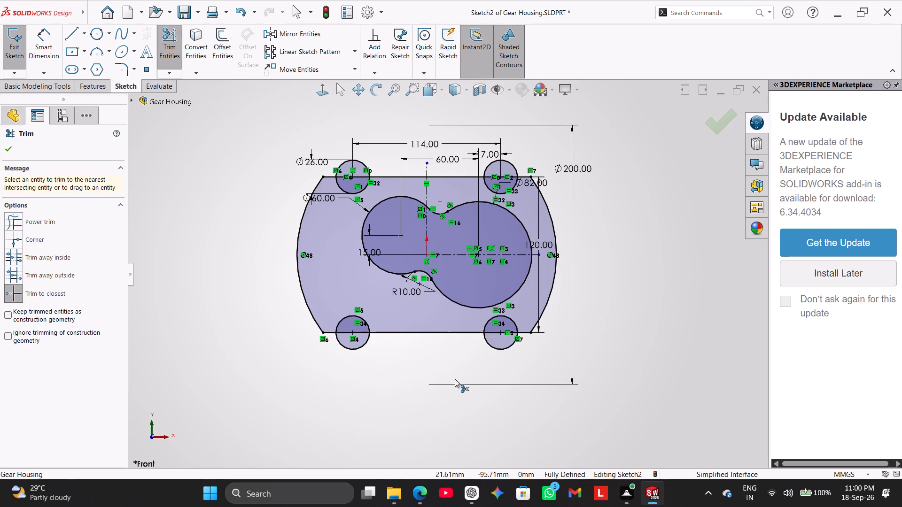
pyautogui.scroll(-2, 594, 207)
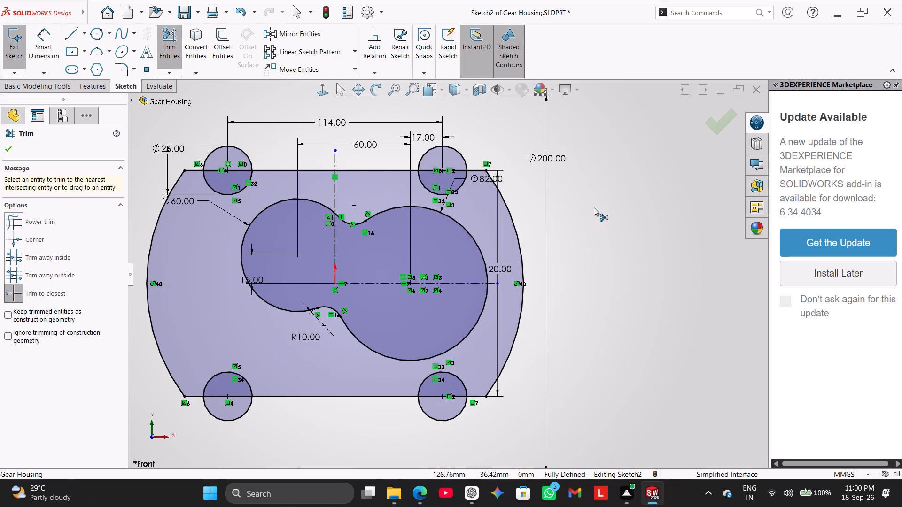
pyautogui.rightClick(593, 197)
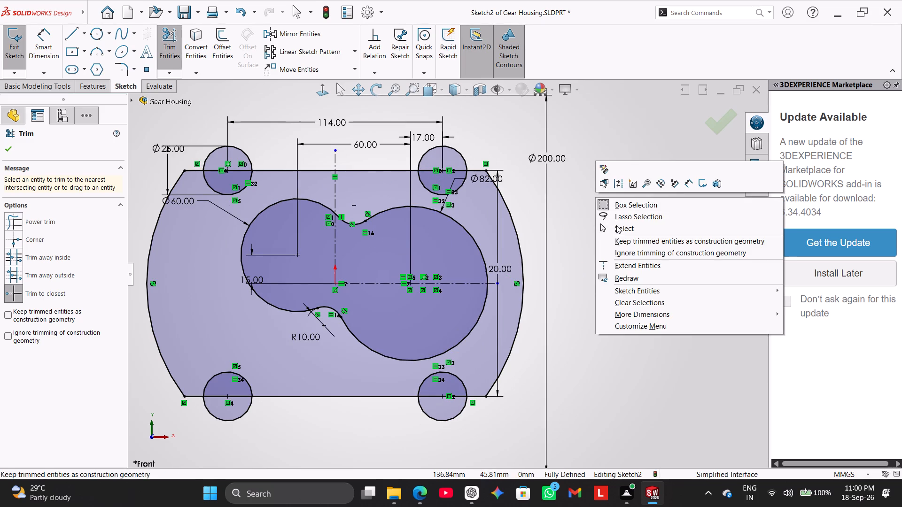
pyautogui.click(617, 224)
# Move the vertical centreline's upper endpoint onto the upper horizontal line.
pyautogui.moveTo(334, 150); pyautogui.dragTo(339, 169)
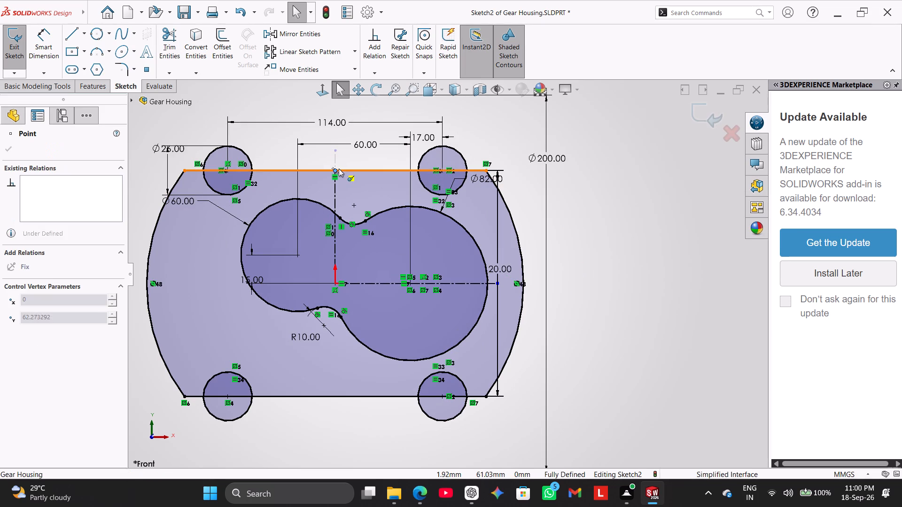
pyautogui.moveTo(339, 169); pyautogui.dragTo(340, 171)
pyautogui.click(630, 225)
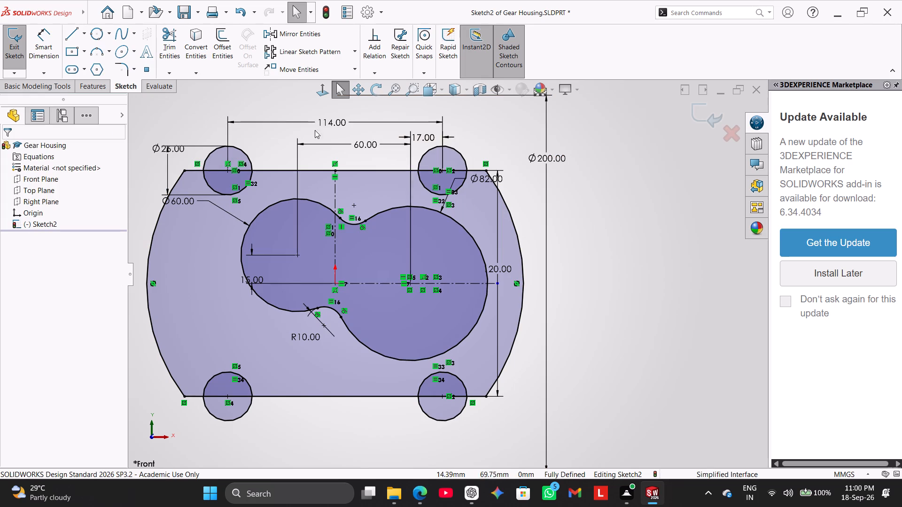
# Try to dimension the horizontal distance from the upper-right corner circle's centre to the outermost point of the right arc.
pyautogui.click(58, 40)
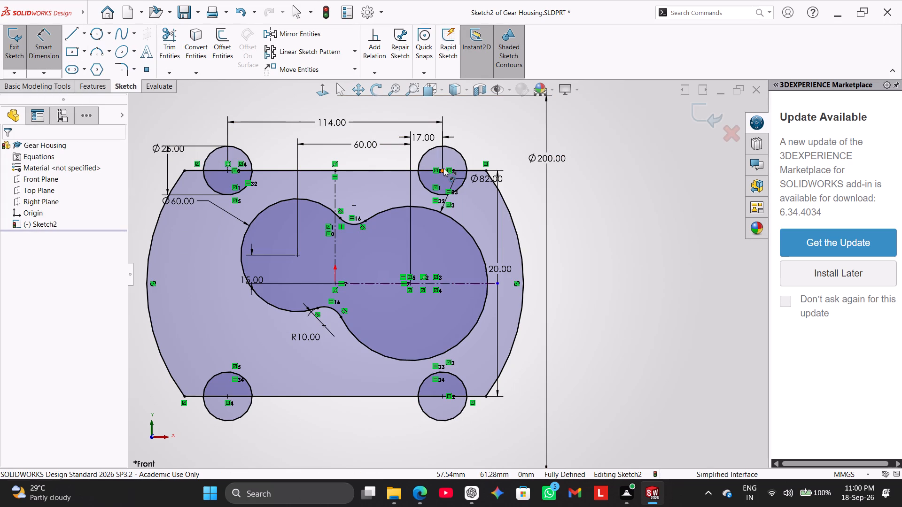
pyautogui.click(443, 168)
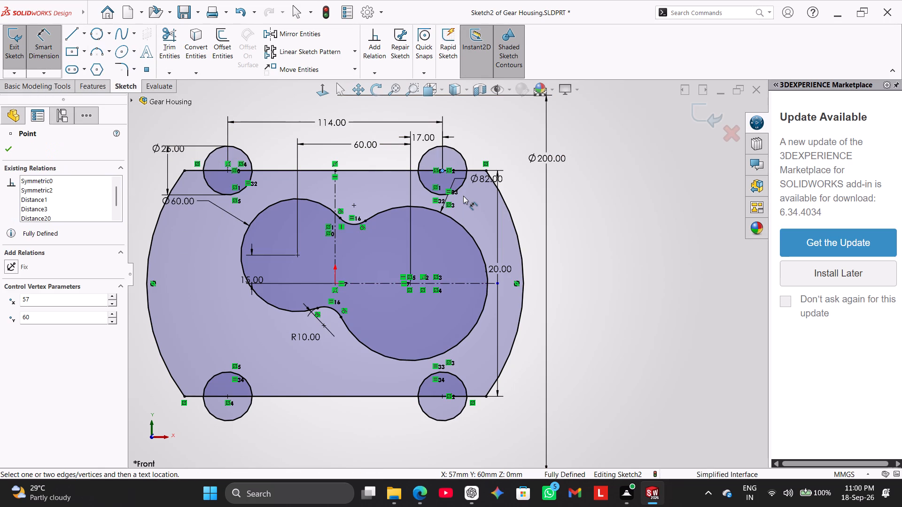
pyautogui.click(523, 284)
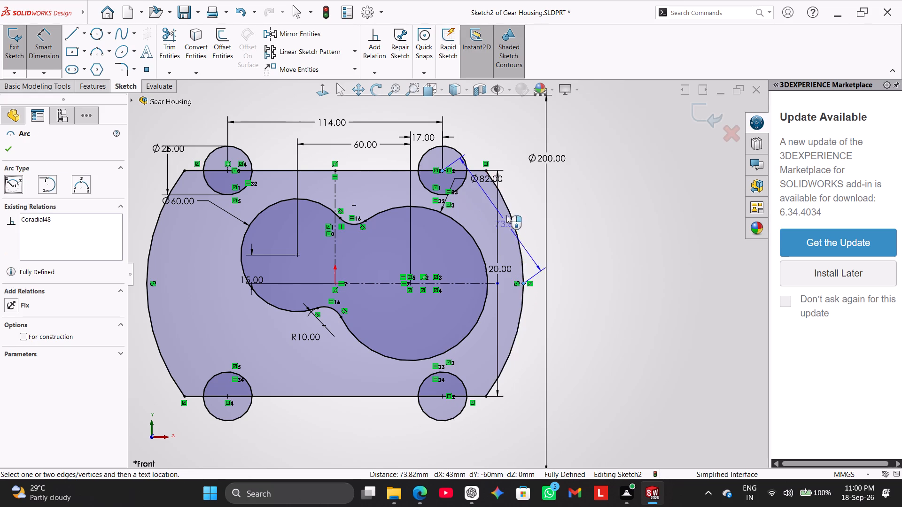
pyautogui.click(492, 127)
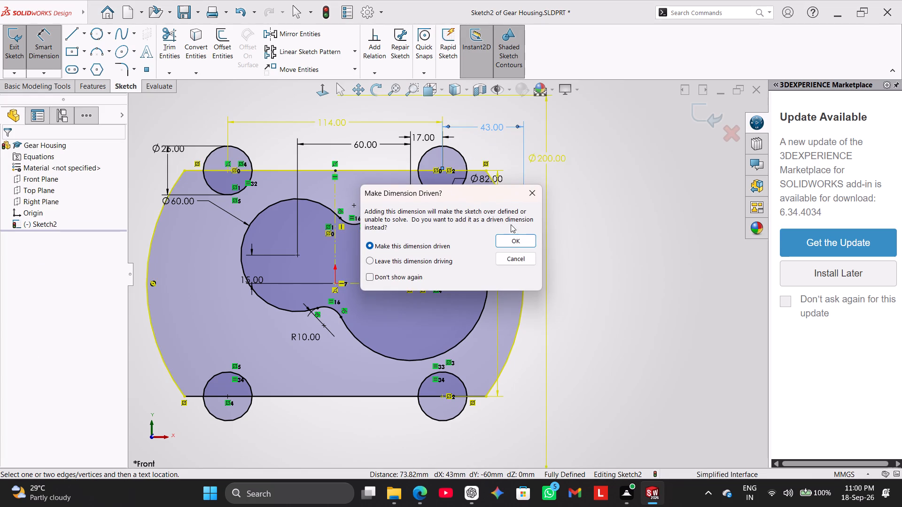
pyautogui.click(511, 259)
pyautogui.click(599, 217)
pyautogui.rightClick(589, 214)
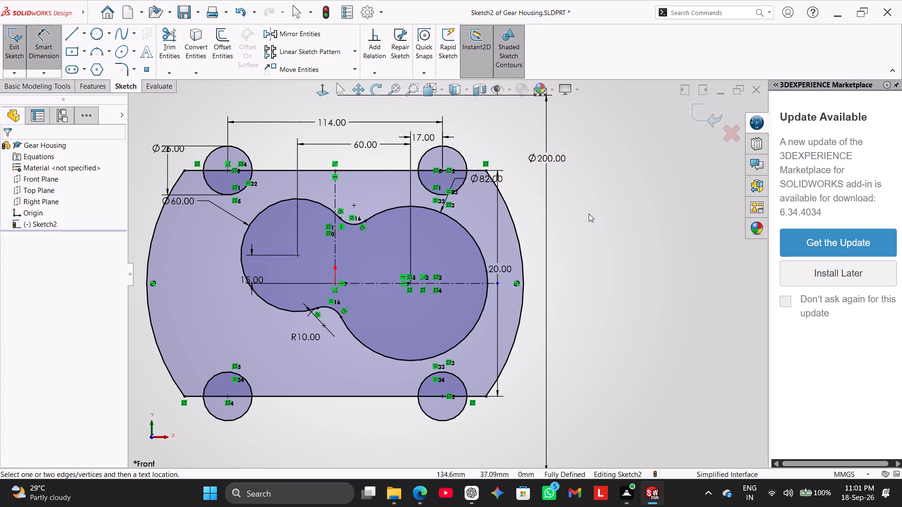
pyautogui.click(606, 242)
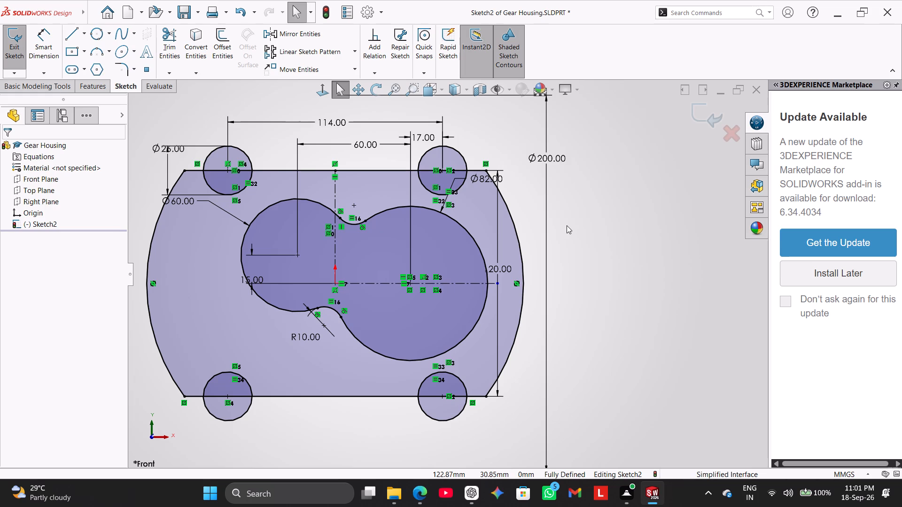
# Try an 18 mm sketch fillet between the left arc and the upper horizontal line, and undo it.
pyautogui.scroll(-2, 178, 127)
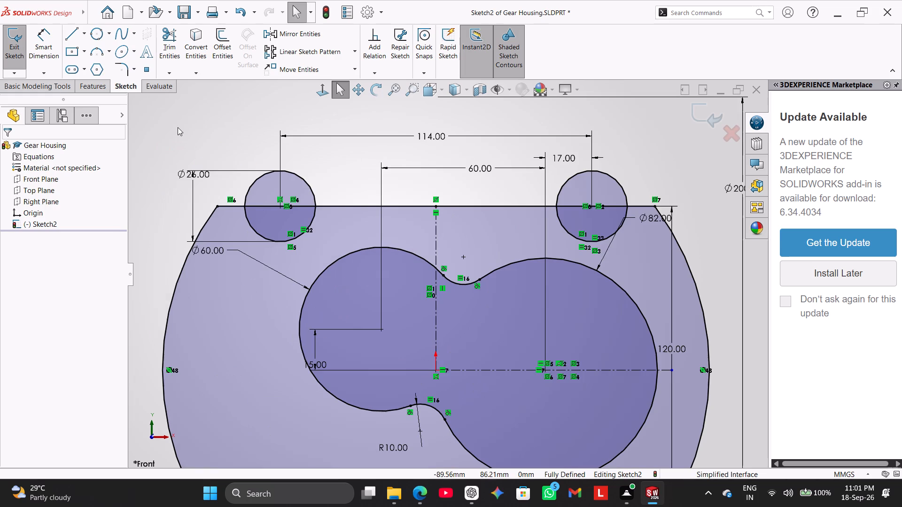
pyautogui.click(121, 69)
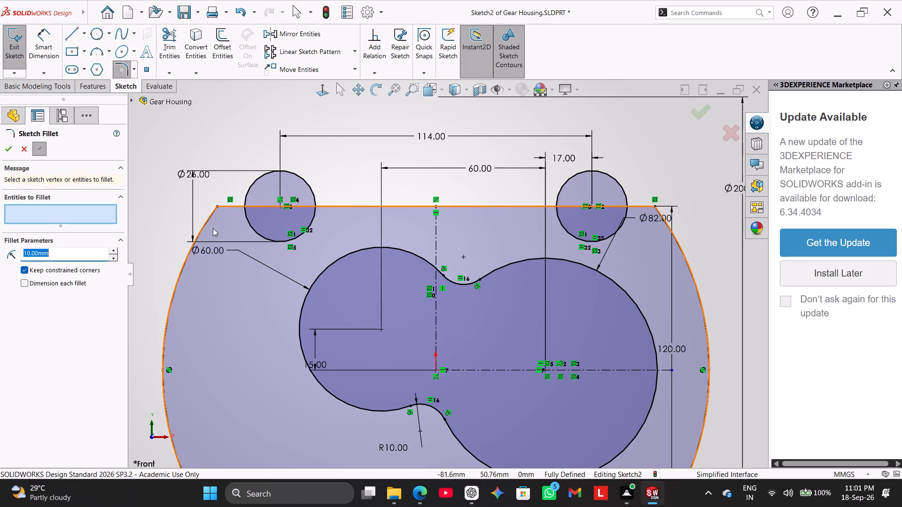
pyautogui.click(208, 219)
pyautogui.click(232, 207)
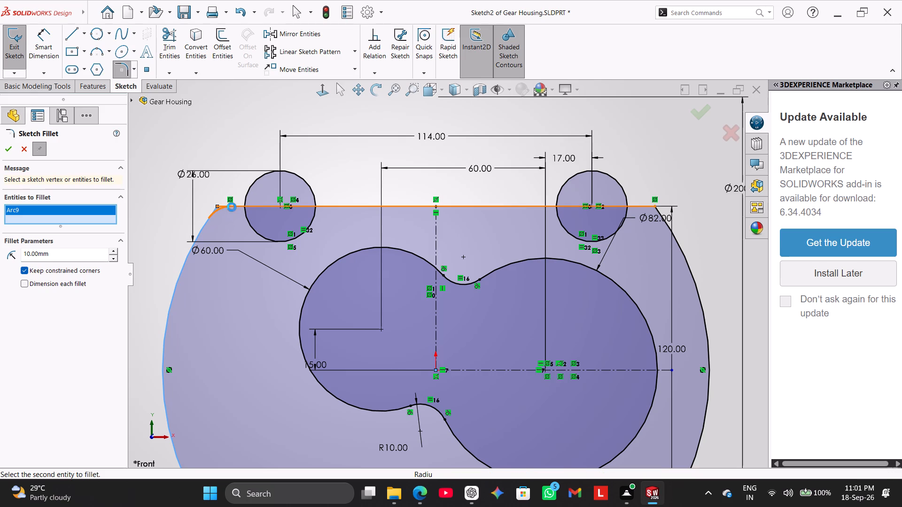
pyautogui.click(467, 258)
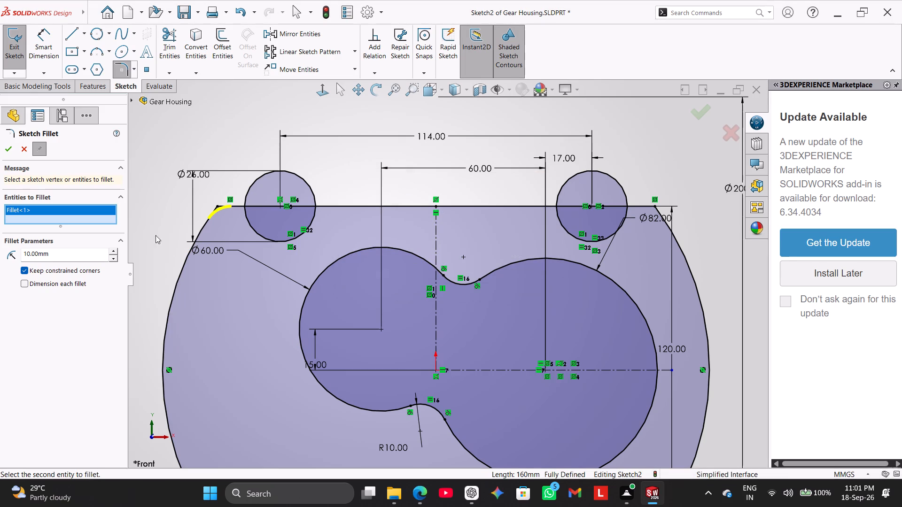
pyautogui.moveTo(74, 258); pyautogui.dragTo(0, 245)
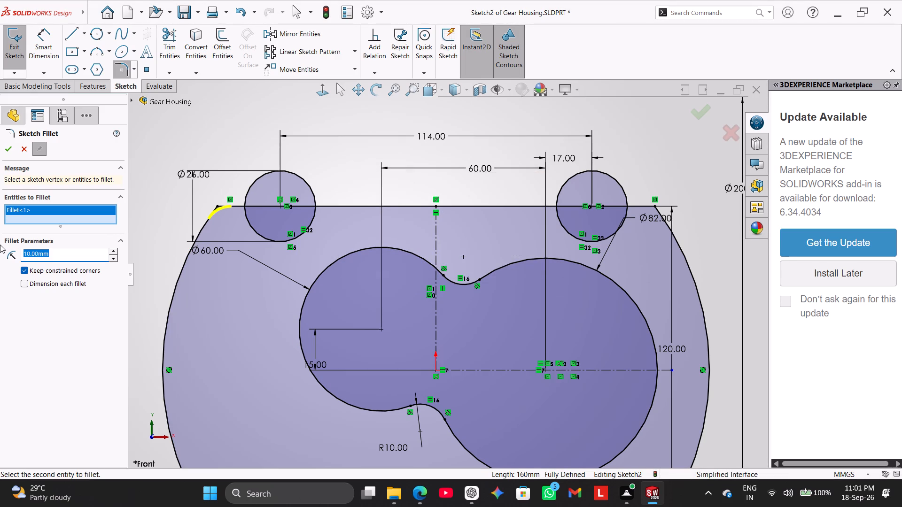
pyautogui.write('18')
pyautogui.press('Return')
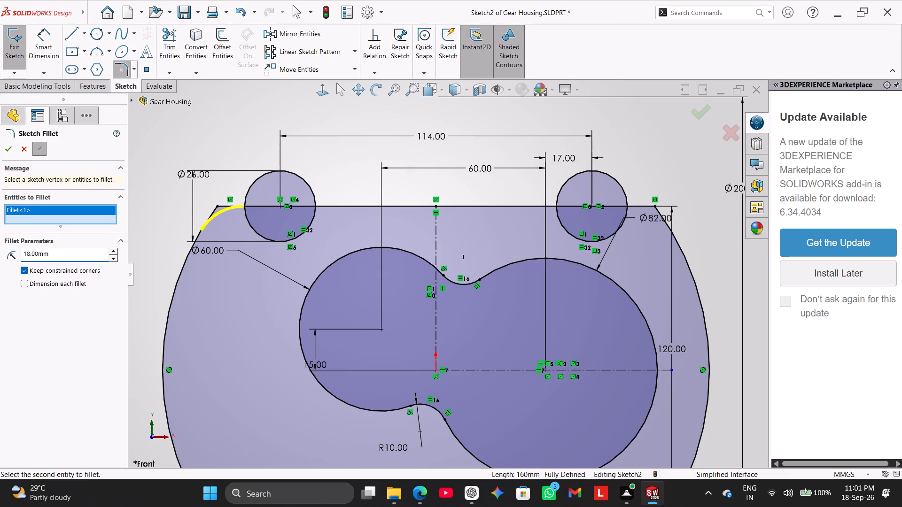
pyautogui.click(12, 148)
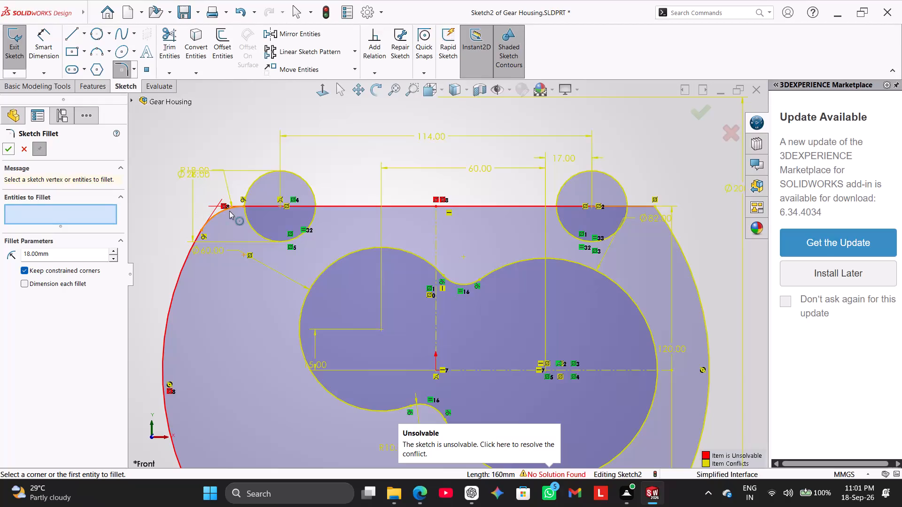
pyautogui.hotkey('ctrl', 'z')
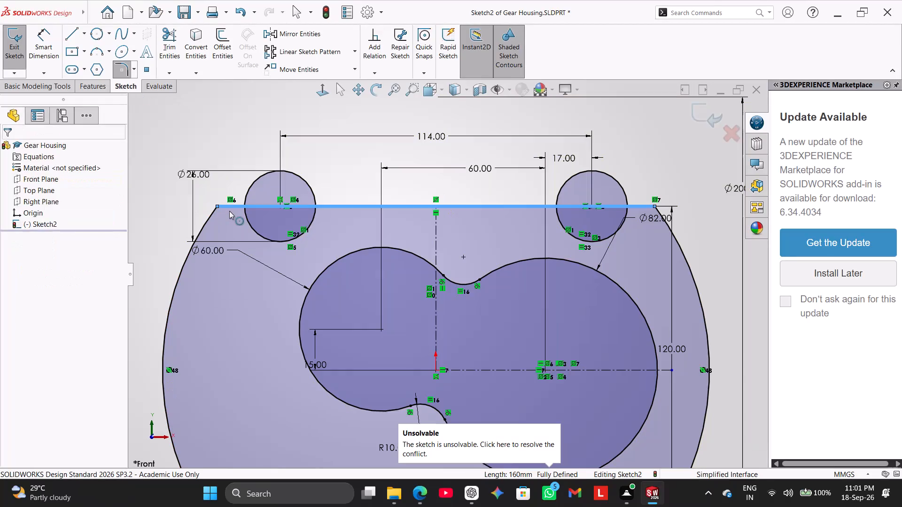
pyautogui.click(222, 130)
# Sketch two circles, about 33 mm concentric with the 60 mm arc and about 46 mm concentric with the 82 mm arc.
pyautogui.scroll(1, 301, 289)
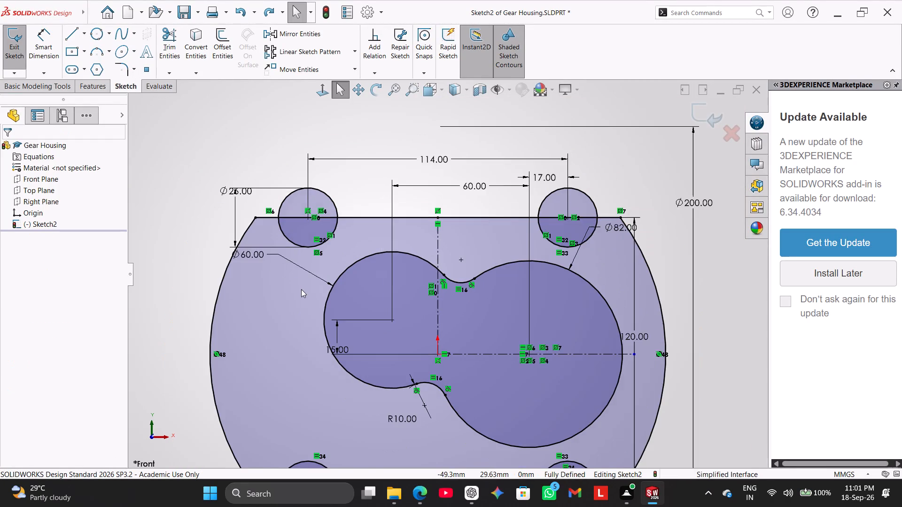
pyautogui.scroll(2, 328, 327)
pyautogui.scroll(-1, 402, 380)
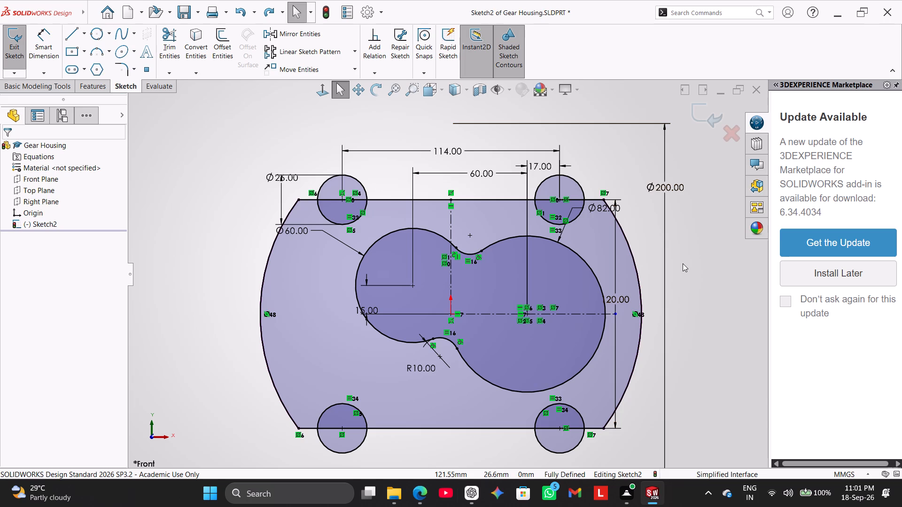
pyautogui.moveTo(225, 213); pyautogui.dragTo(229, 107, button='right')
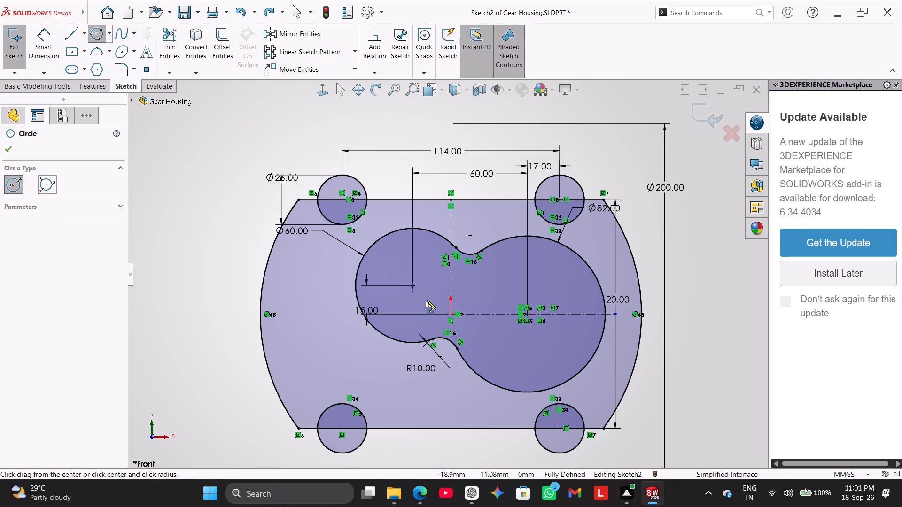
pyautogui.click(411, 285)
pyautogui.click(427, 316)
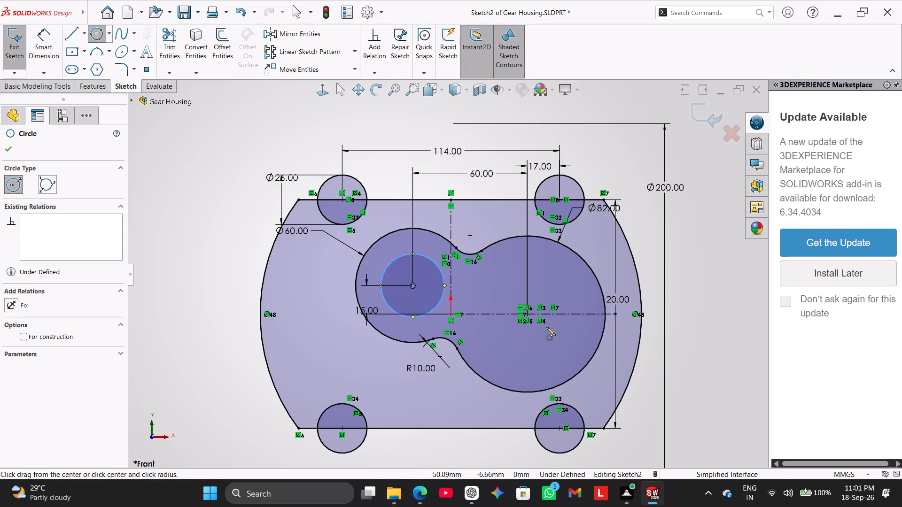
pyautogui.click(528, 313)
pyautogui.click(554, 349)
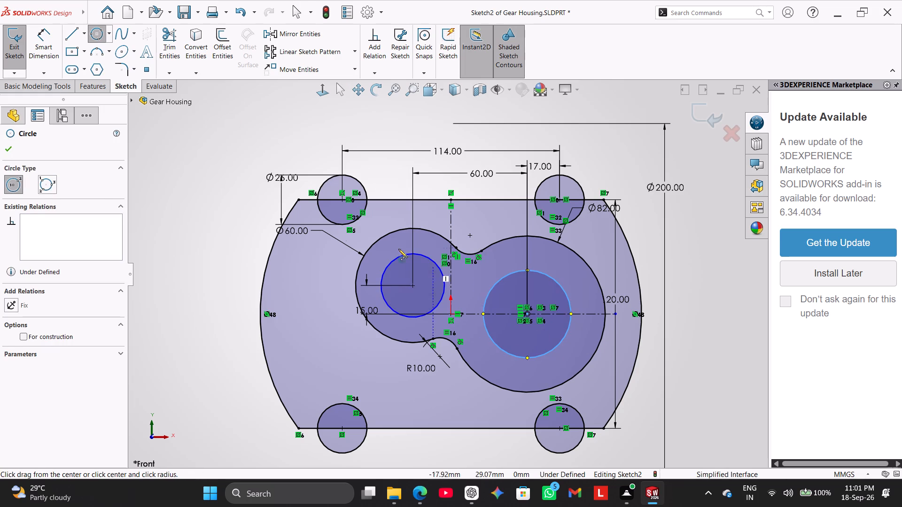
# Dimension the circle inside the 60 mm arc with a diameter of 35 mm.
pyautogui.moveTo(181, 202); pyautogui.dragTo(242, 200, button='right')
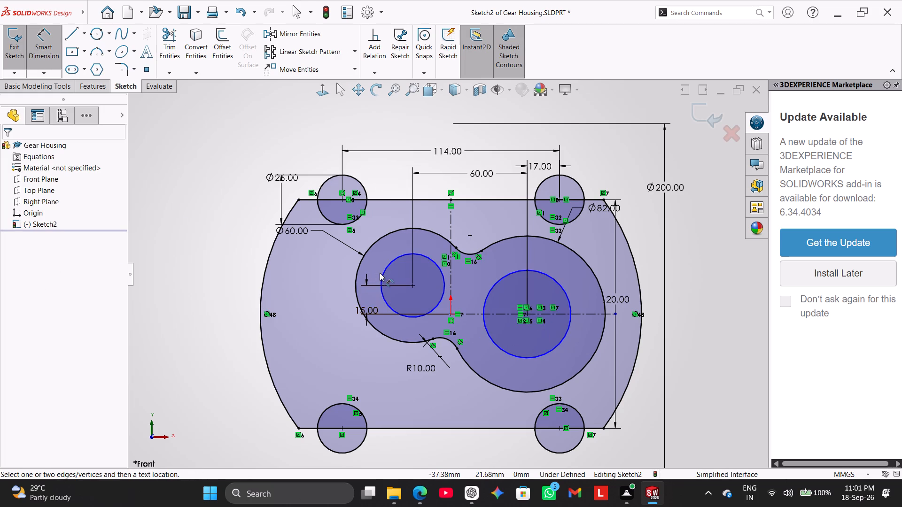
pyautogui.click(383, 273)
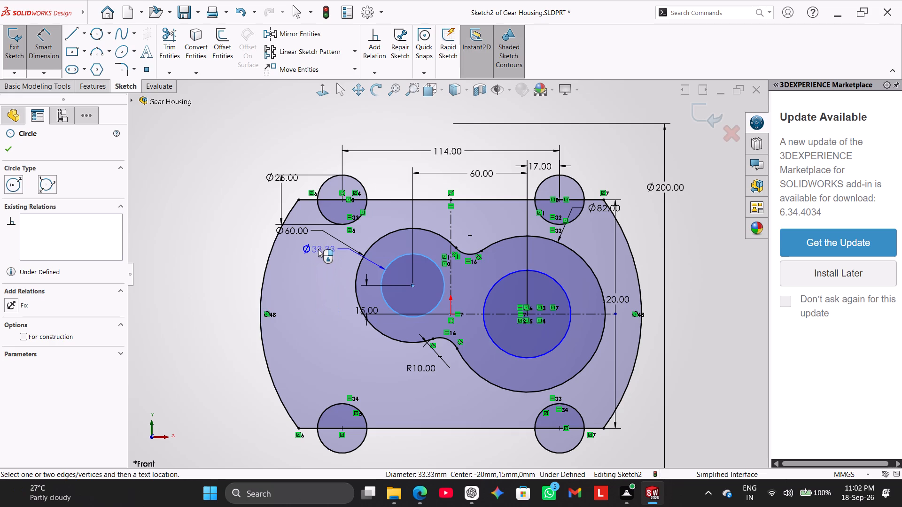
pyautogui.click(318, 249)
pyautogui.write('35')
pyautogui.press('Return')
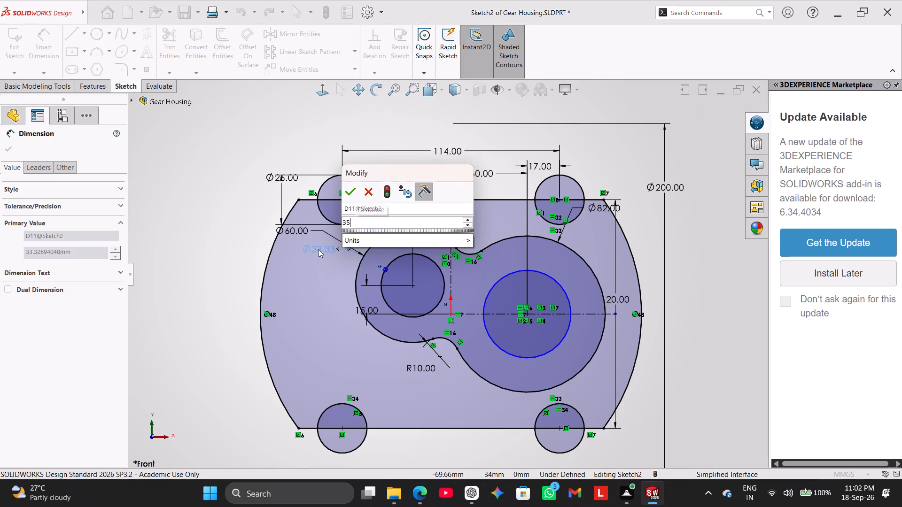
# Dimension the circle inside the 82 mm arc with a diameter of 40 mm.
pyautogui.click(562, 284)
pyautogui.click(597, 246)
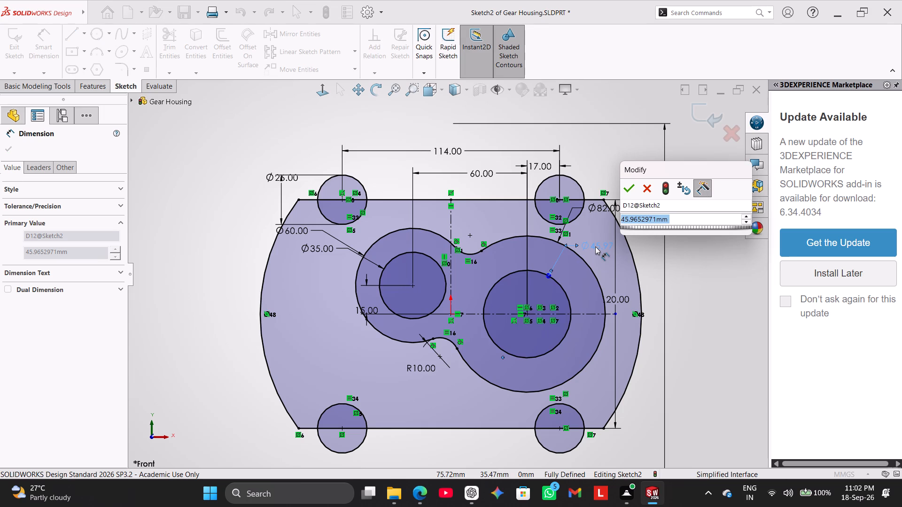
pyautogui.write('40')
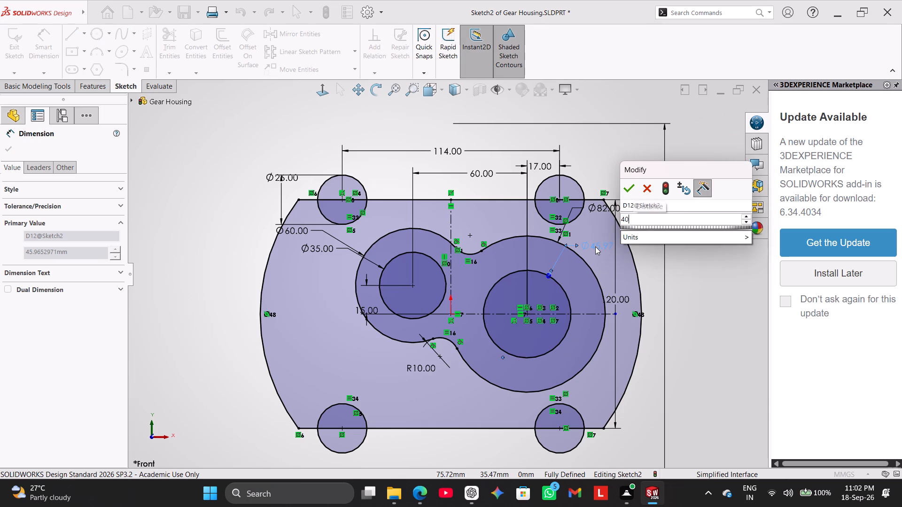
pyautogui.press('Return')
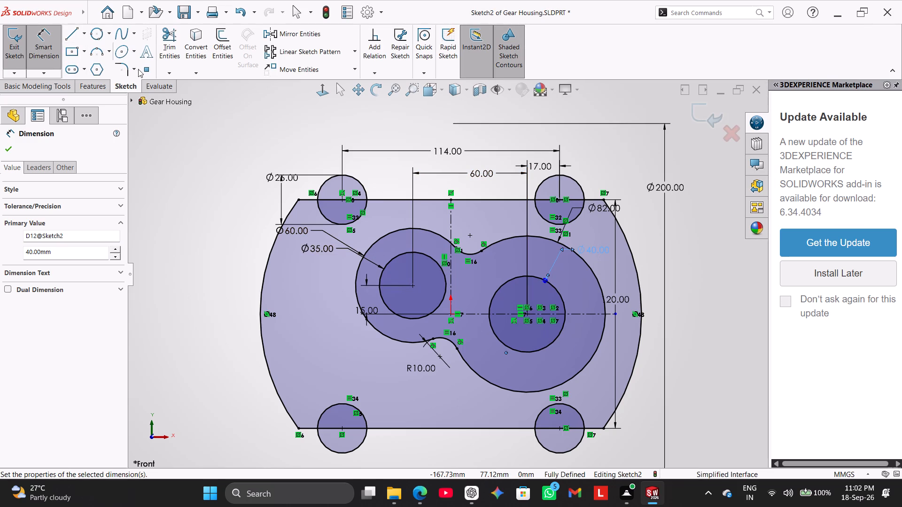
# Sketch a circle about 68 mm in diameter, concentric with the 40 mm circle inside the 82 mm arc.
pyautogui.moveTo(184, 180); pyautogui.dragTo(191, 98, button='right')
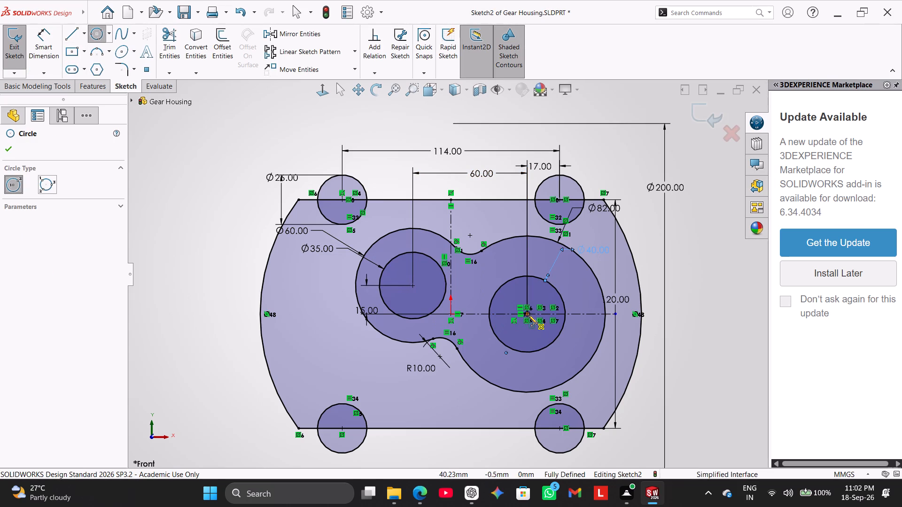
pyautogui.click(528, 315)
pyautogui.click(567, 365)
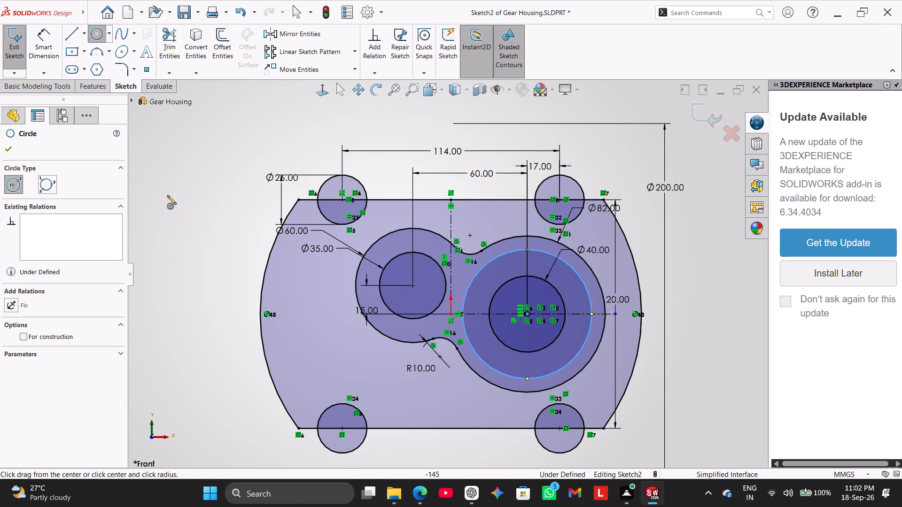
# Dimension the new circle between the 40 mm circle and the 82 mm arc with a diameter of 61 mm.
pyautogui.click(52, 43)
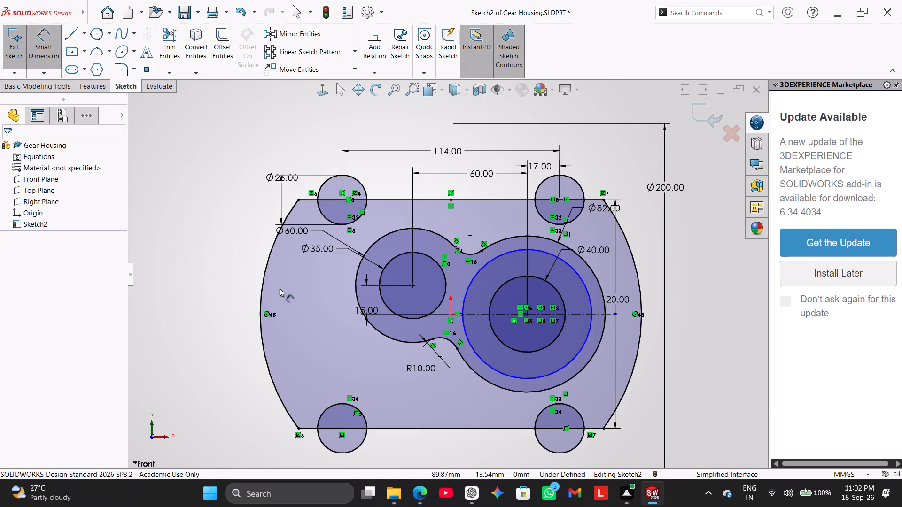
pyautogui.click(576, 275)
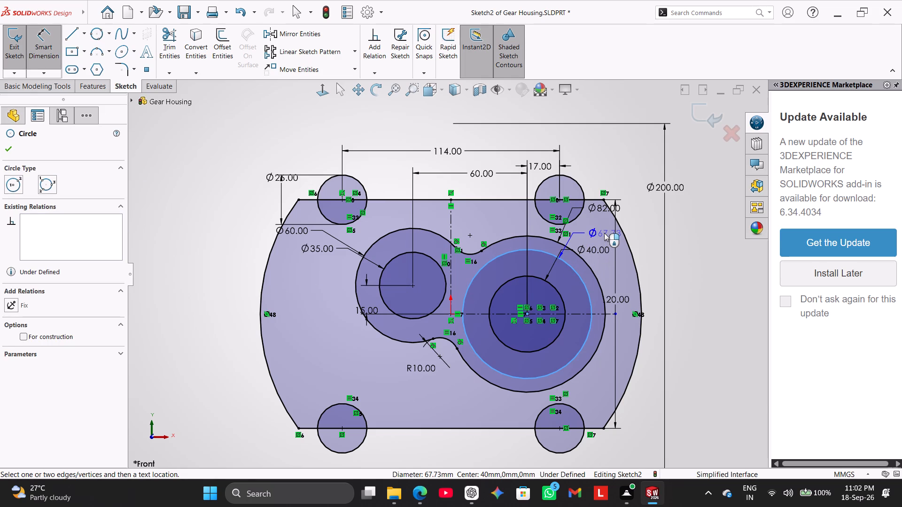
pyautogui.click(604, 233)
pyautogui.press('6')
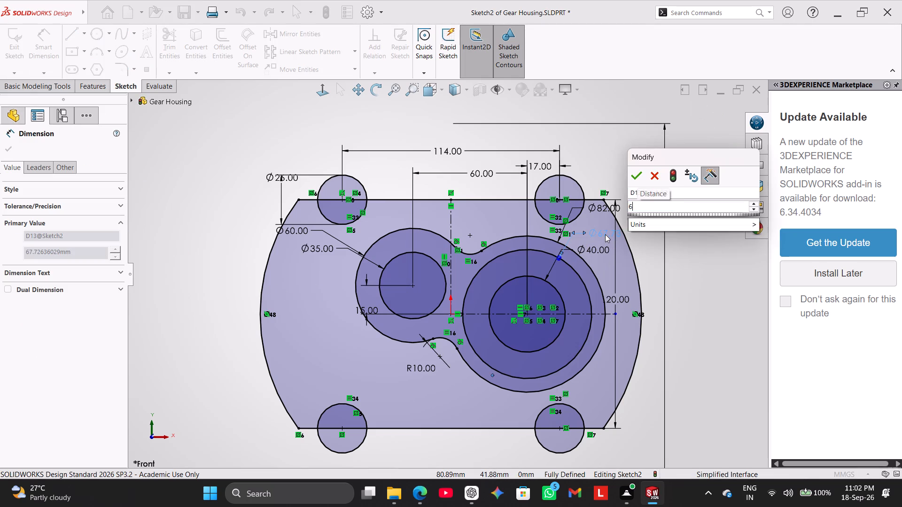
pyautogui.press('Return')
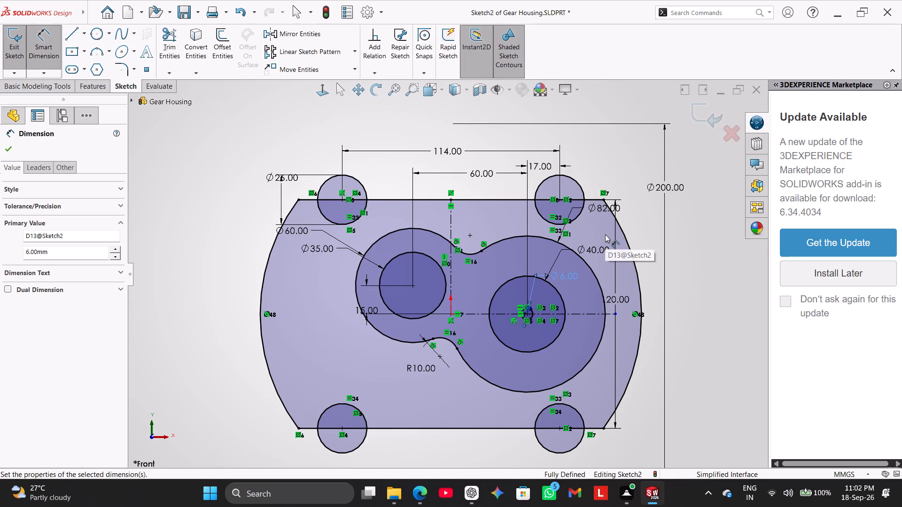
pyautogui.hotkey('ctrl', 'z')
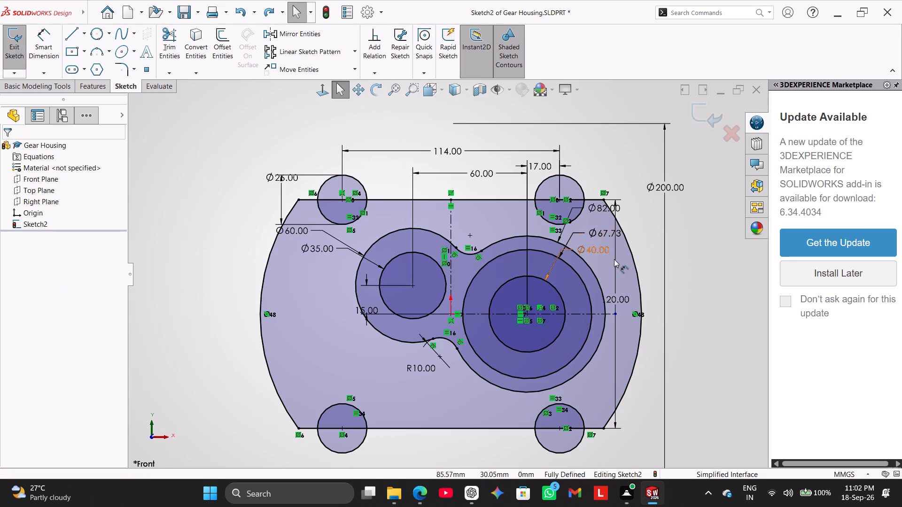
pyautogui.doubleClick(604, 234)
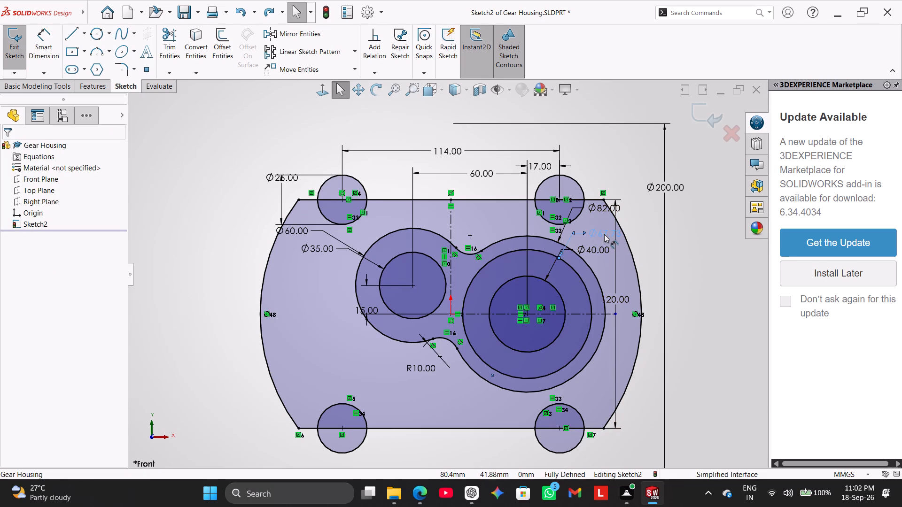
pyautogui.write('61')
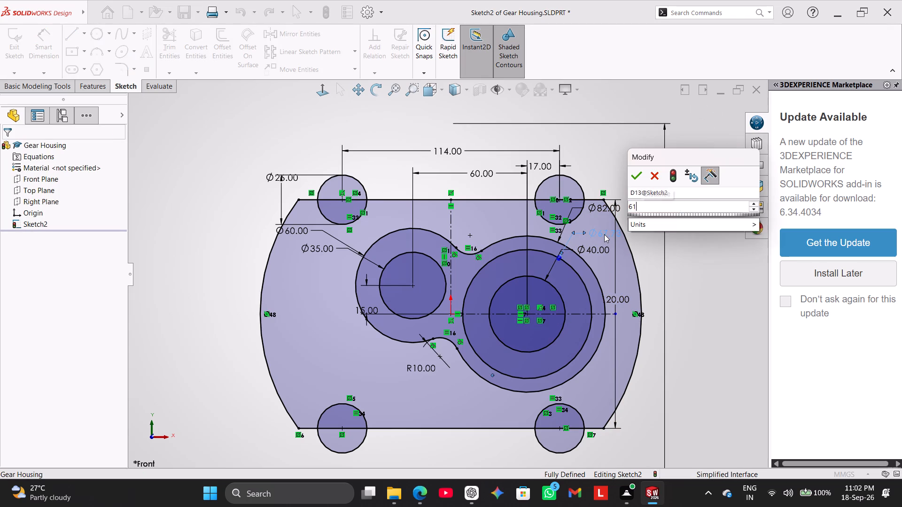
pyautogui.press('Return')
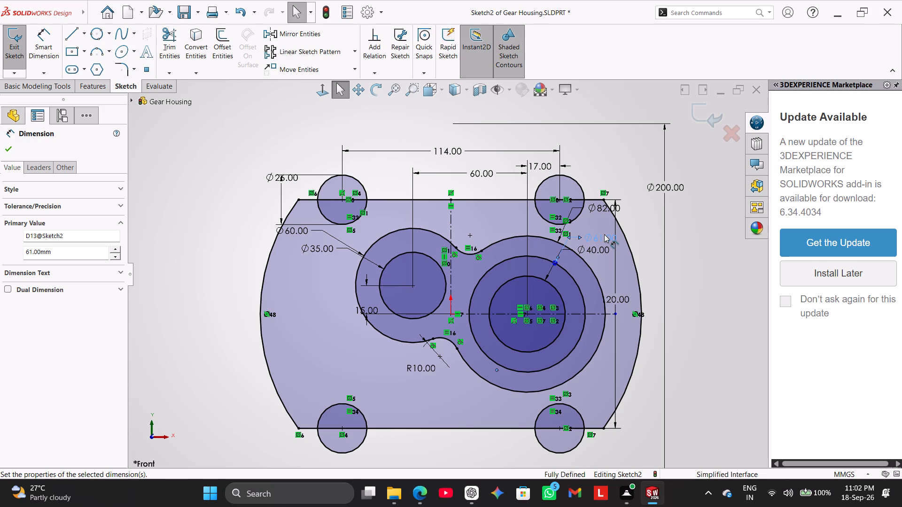
pyautogui.rightClick(676, 250)
pyautogui.click(233, 182)
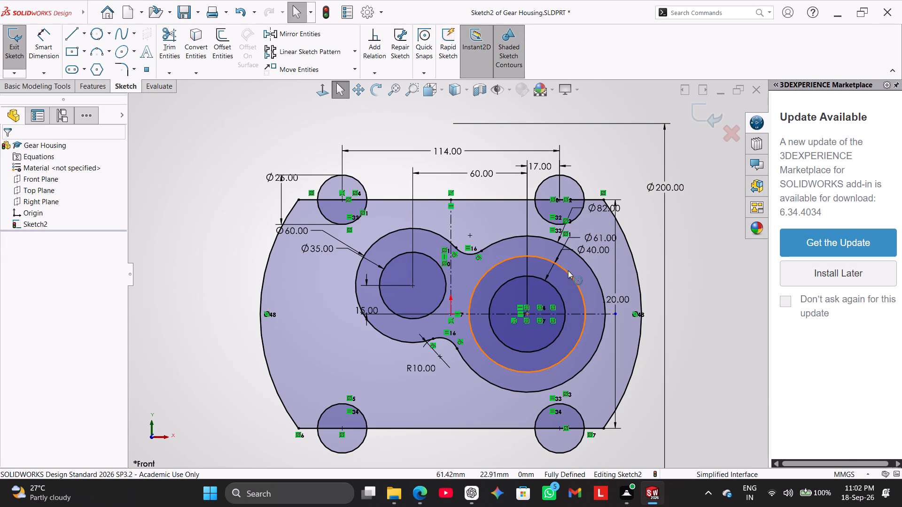
# Move the 40 mm diameter label outward, clear of the 61 mm label.
pyautogui.moveTo(586, 247); pyautogui.dragTo(600, 256)
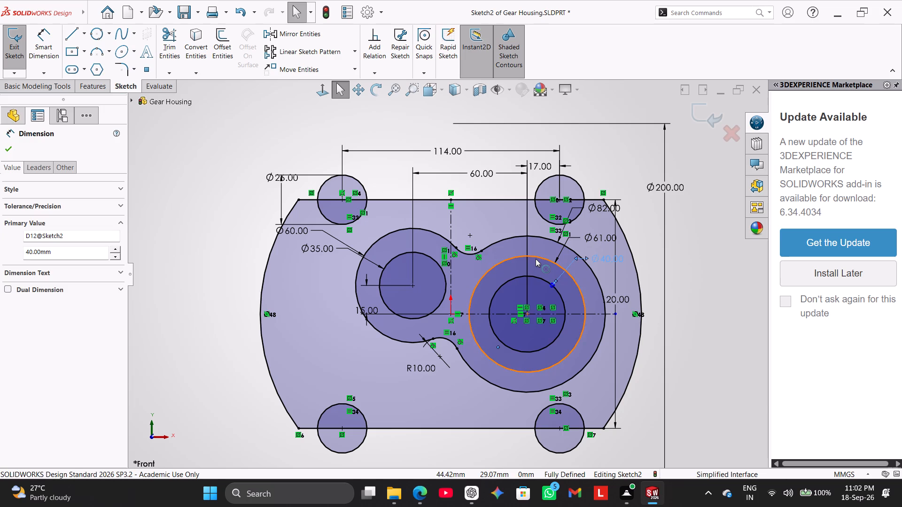
# Convert the 61 mm circle to construction geometry.
pyautogui.click(549, 258)
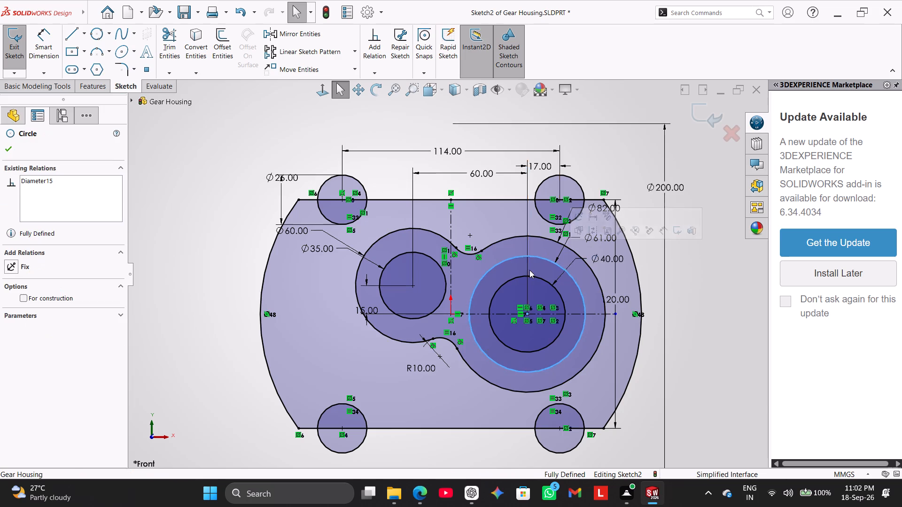
pyautogui.click(591, 228)
pyautogui.click(613, 157)
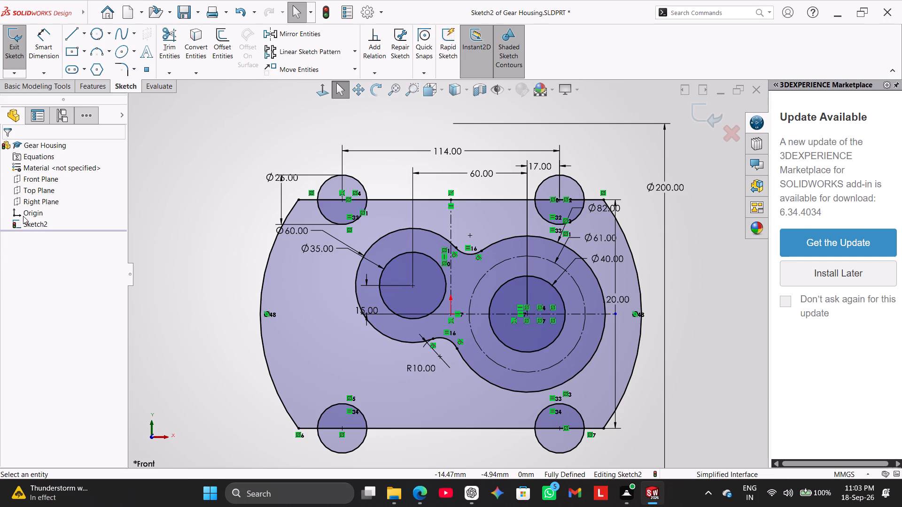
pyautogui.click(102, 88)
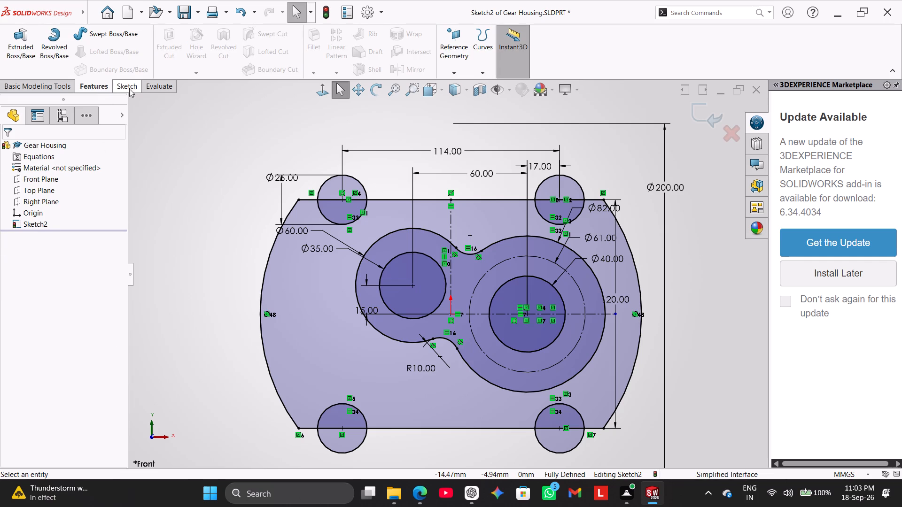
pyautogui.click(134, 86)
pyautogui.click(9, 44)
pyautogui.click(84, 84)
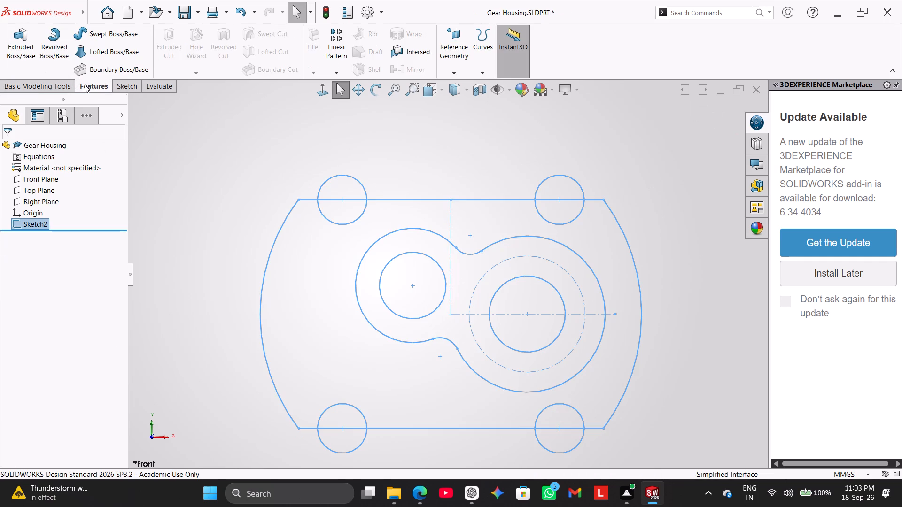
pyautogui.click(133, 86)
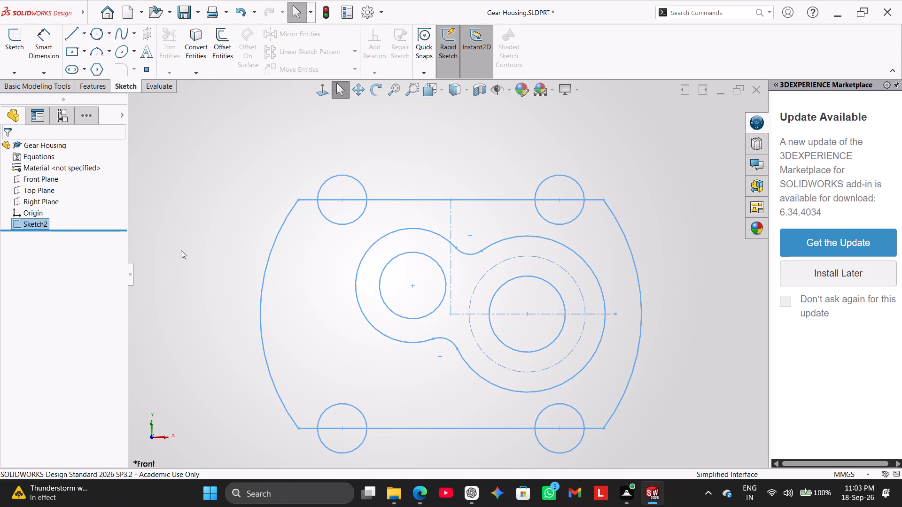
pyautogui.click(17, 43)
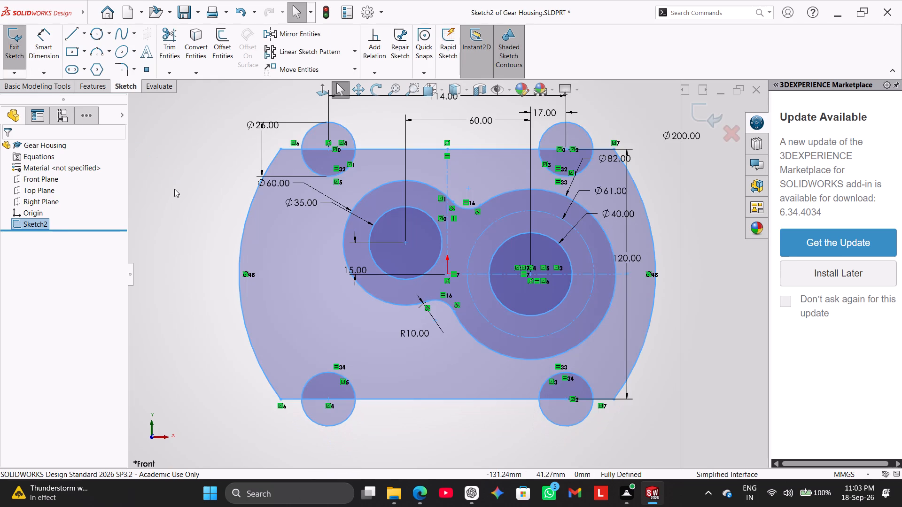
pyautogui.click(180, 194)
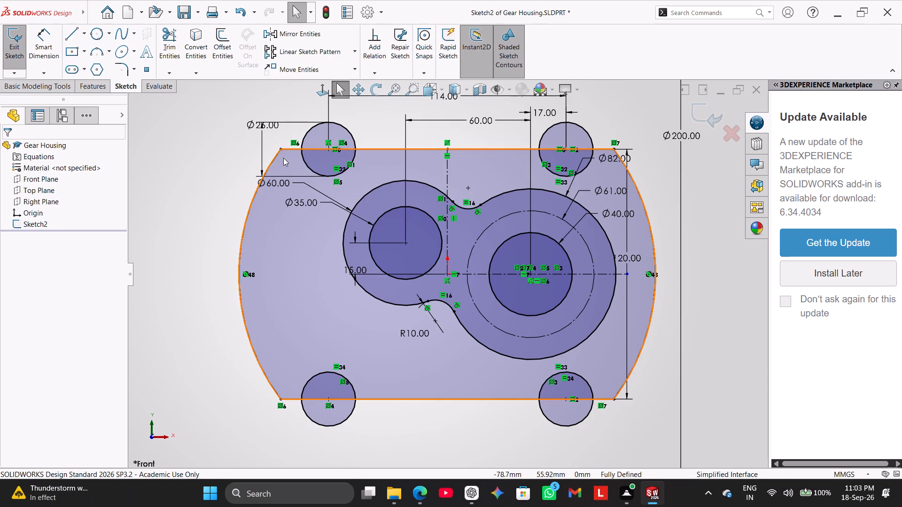
# Start a Boss-Extrude from the finished gear housing sketch.
pyautogui.click(87, 89)
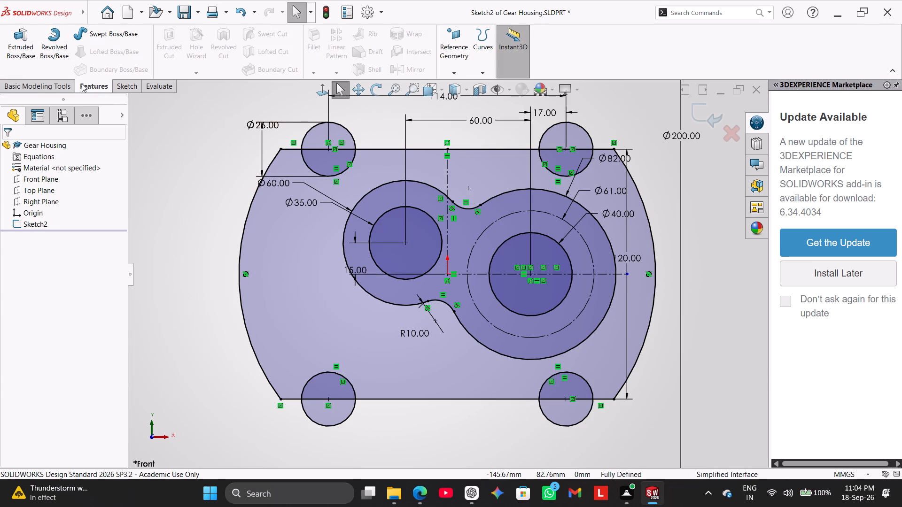
pyautogui.click(23, 46)
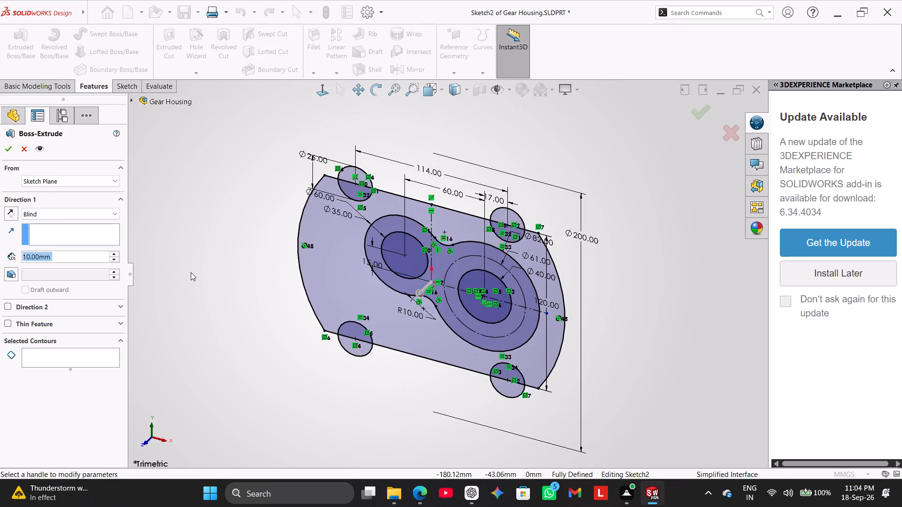
pyautogui.moveTo(191, 272); pyautogui.dragTo(217, 161, button='middle')
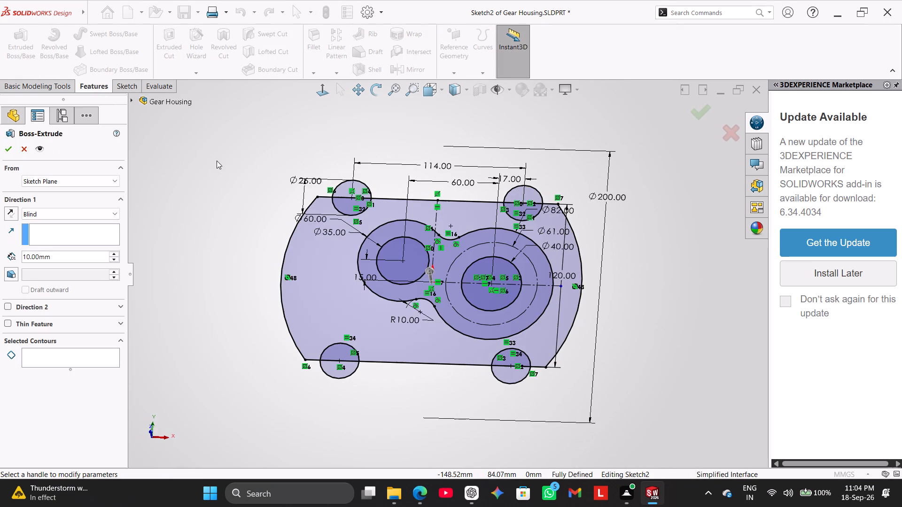
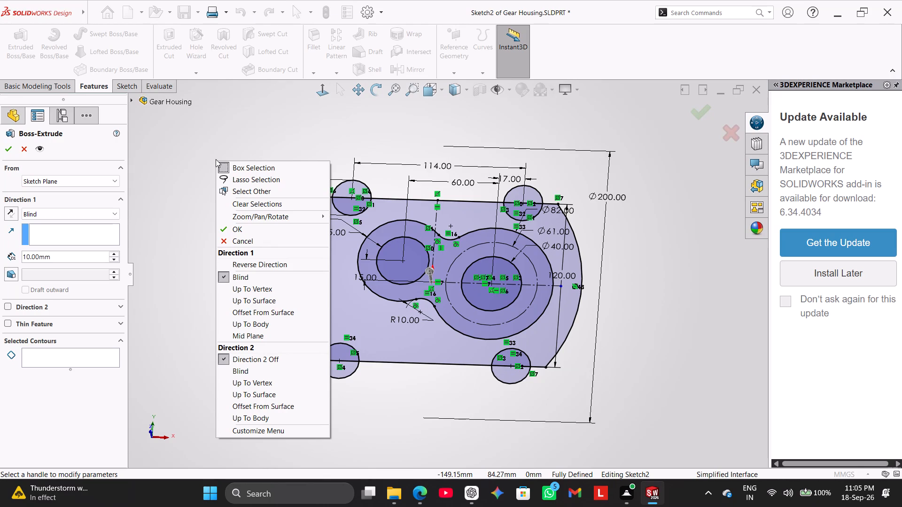
# Extrude the trimmed 200 mm outer outline contour as a blind boss with a depth of 45-26, i.e. 19 mm.
pyautogui.click(171, 205)
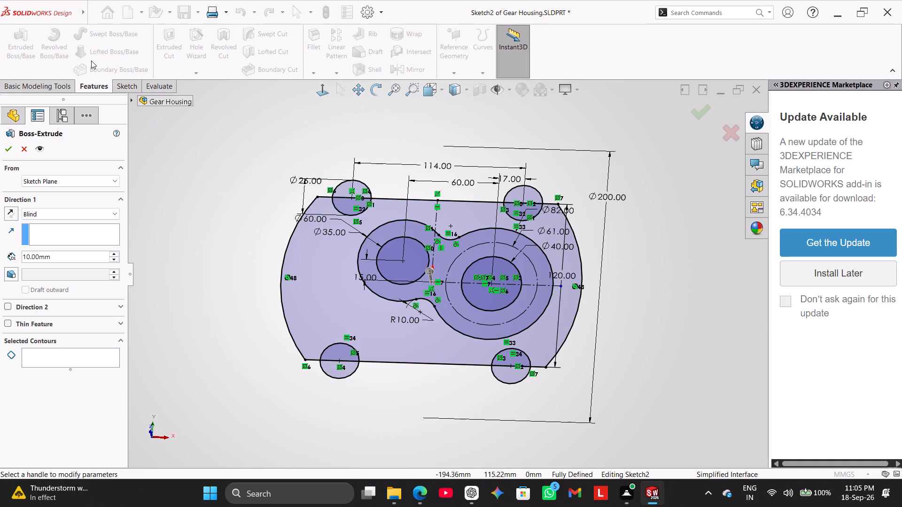
pyautogui.click(311, 305)
pyautogui.moveTo(204, 281); pyautogui.dragTo(223, 206, button='middle')
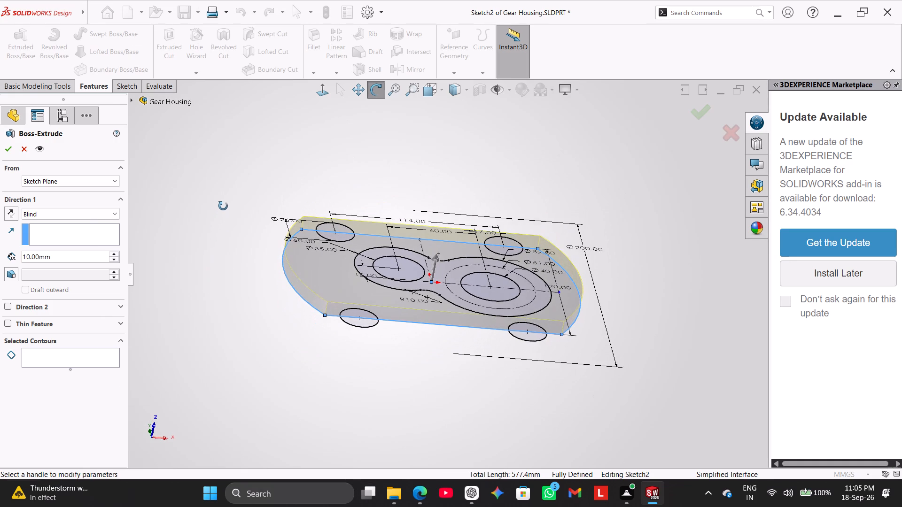
pyautogui.moveTo(223, 206); pyautogui.dragTo(221, 212, button='middle')
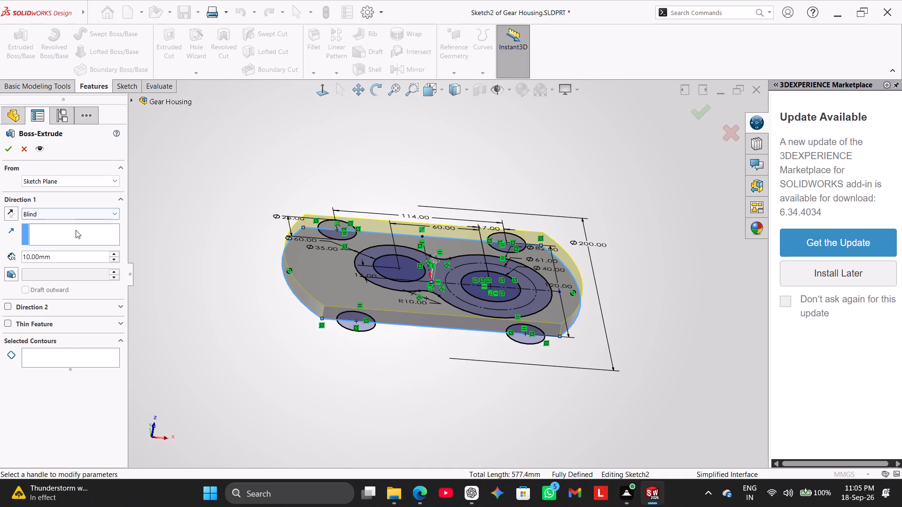
pyautogui.moveTo(77, 258); pyautogui.dragTo(15, 256)
pyautogui.write('45-26')
pyautogui.press('Return')
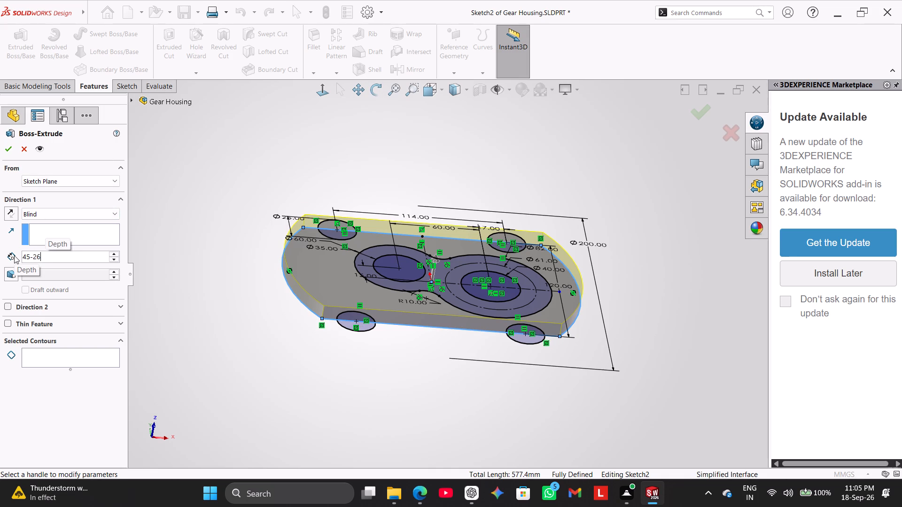
pyautogui.click(4, 146)
pyautogui.click(153, 316)
# Fillet the plate's four short corner edges with an 18 mm symmetric radius.
pyautogui.moveTo(173, 297); pyautogui.dragTo(192, 243, button='middle')
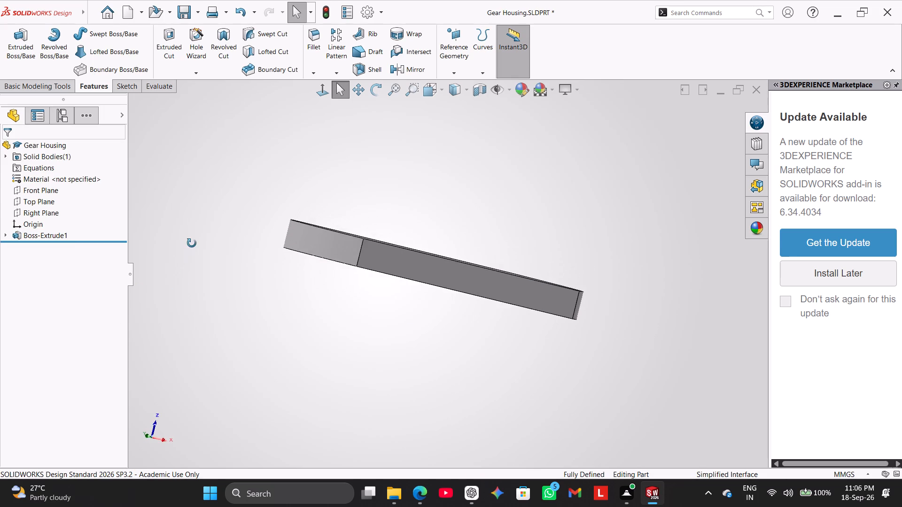
pyautogui.moveTo(192, 243); pyautogui.dragTo(178, 301, button='middle')
pyautogui.moveTo(259, 154); pyautogui.dragTo(259, 192, button='middle')
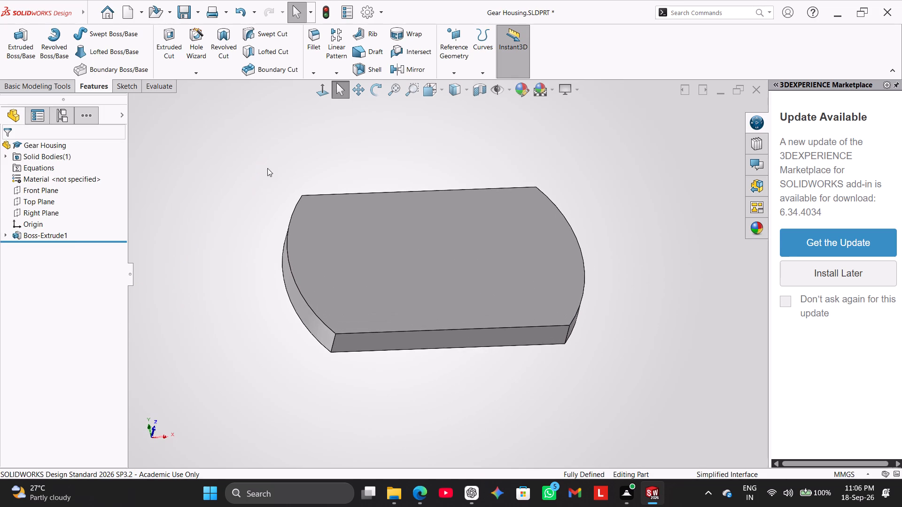
pyautogui.click(312, 42)
pyautogui.moveTo(246, 184); pyautogui.dragTo(259, 290, button='middle')
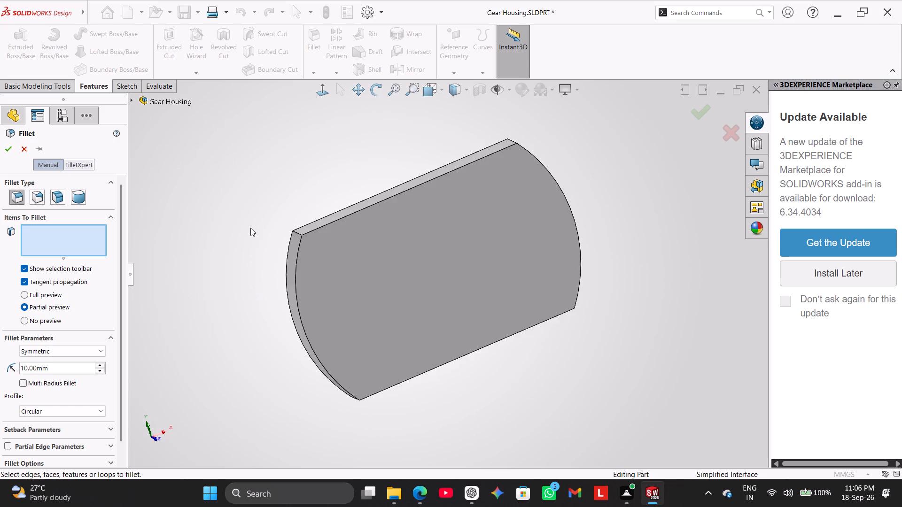
pyautogui.scroll(-1, 250, 228)
pyautogui.moveTo(250, 228); pyautogui.dragTo(268, 284, button='middle')
pyautogui.click(344, 281)
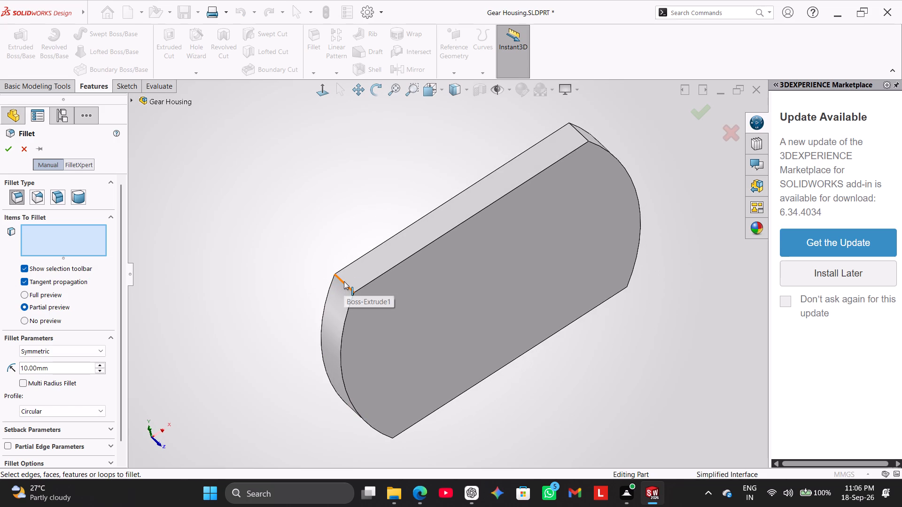
pyautogui.moveTo(623, 107); pyautogui.dragTo(622, 133, button='middle')
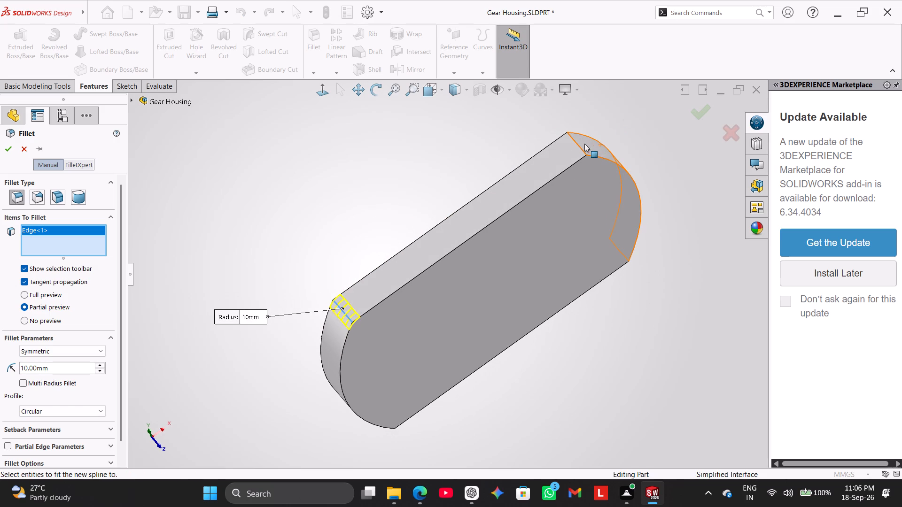
pyautogui.click(575, 141)
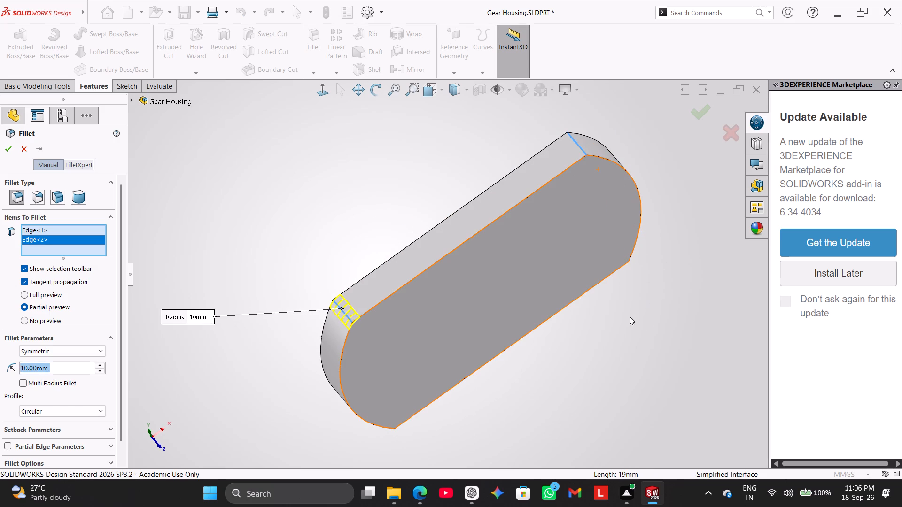
pyautogui.moveTo(625, 323); pyautogui.dragTo(564, 129, button='middle')
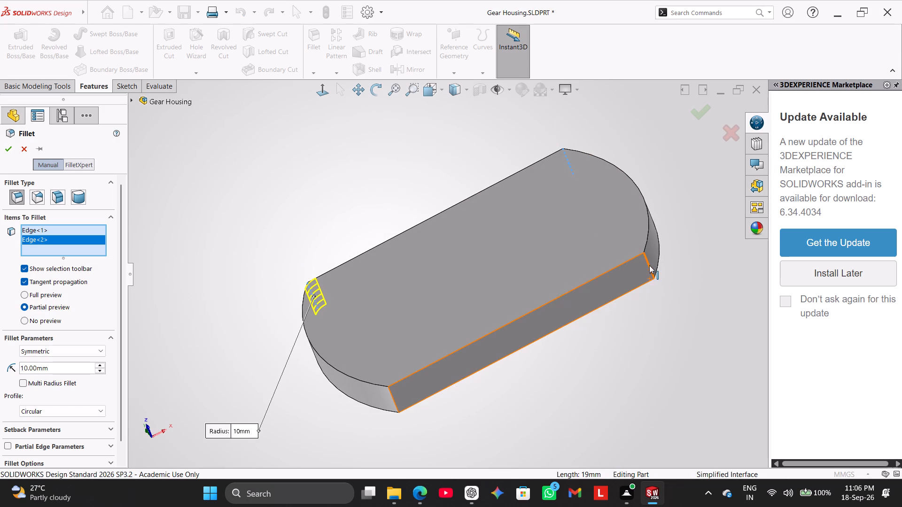
pyautogui.click(649, 265)
pyautogui.moveTo(520, 424); pyautogui.dragTo(531, 389, button='middle')
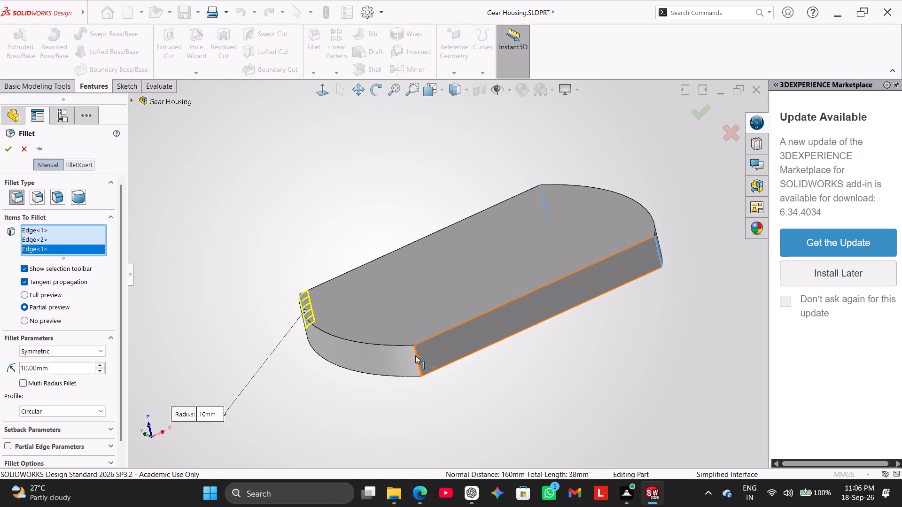
pyautogui.click(415, 355)
pyautogui.moveTo(215, 280); pyautogui.dragTo(215, 294, button='middle')
pyautogui.doubleClick(54, 386)
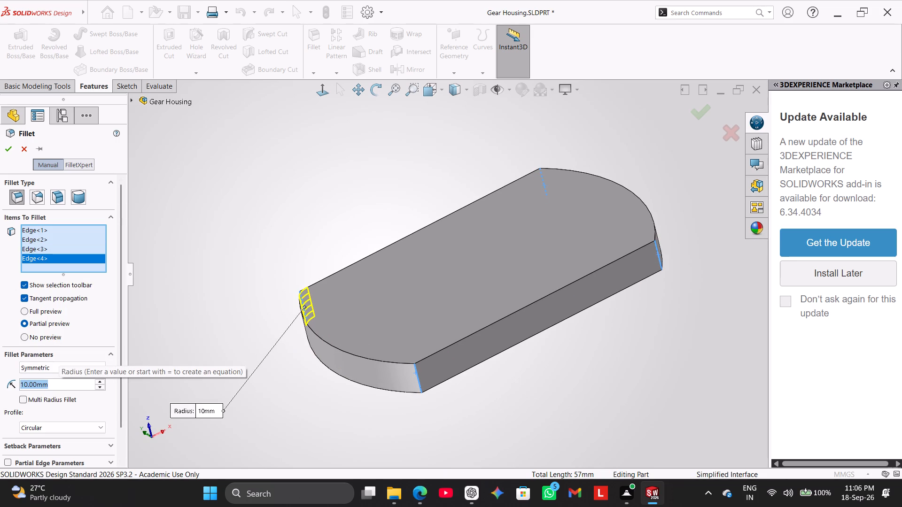
pyautogui.write('18')
pyautogui.press('Return')
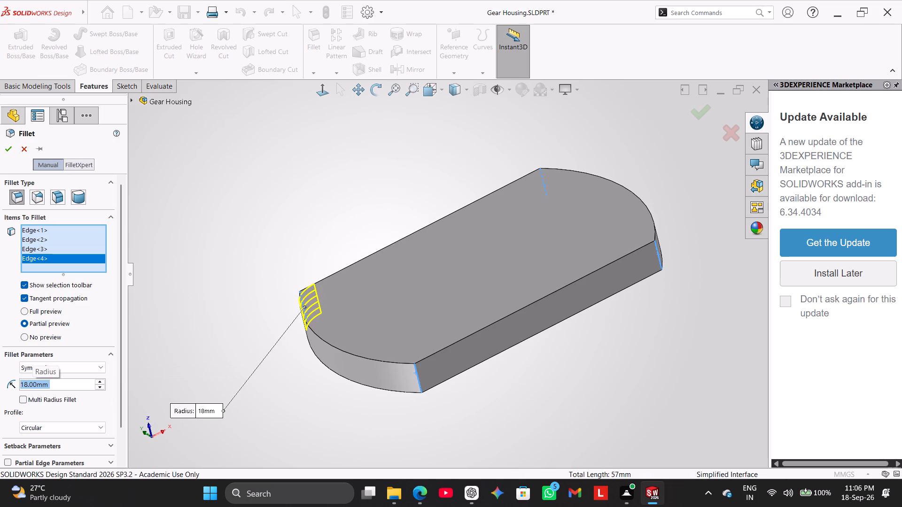
pyautogui.click(5, 147)
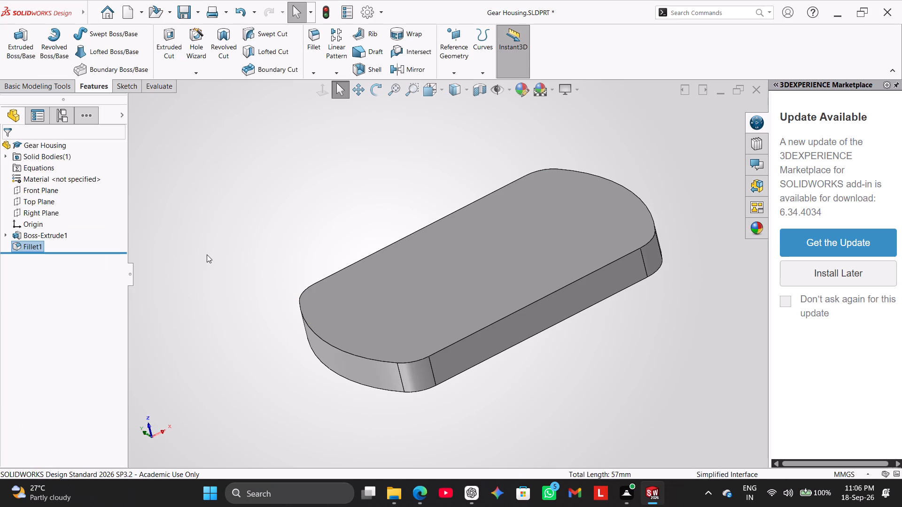
pyautogui.click(207, 254)
# Change the base extrusion's sketch plane from the Front Plane to the Top Plane.
pyautogui.moveTo(214, 252); pyautogui.dragTo(297, 184, button='right')
pyautogui.moveTo(219, 268); pyautogui.dragTo(266, 200, button='right')
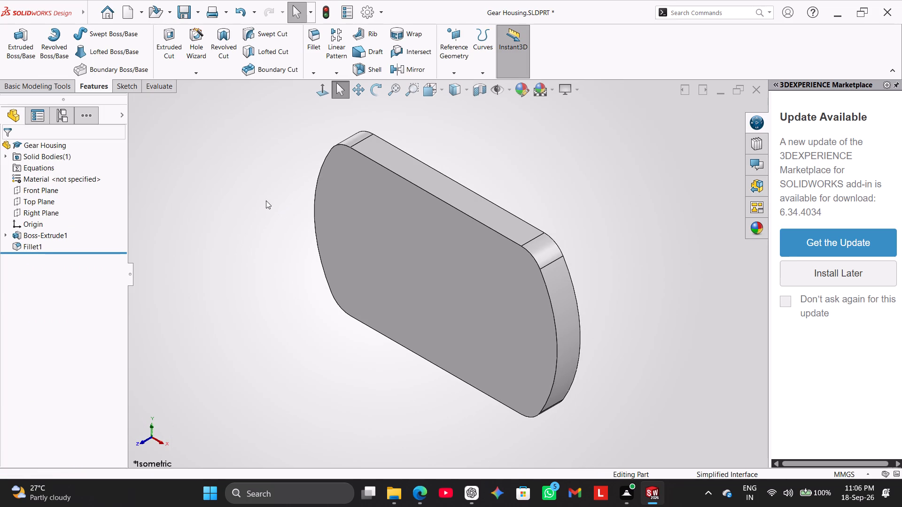
pyautogui.moveTo(266, 200); pyautogui.dragTo(277, 185, button='right')
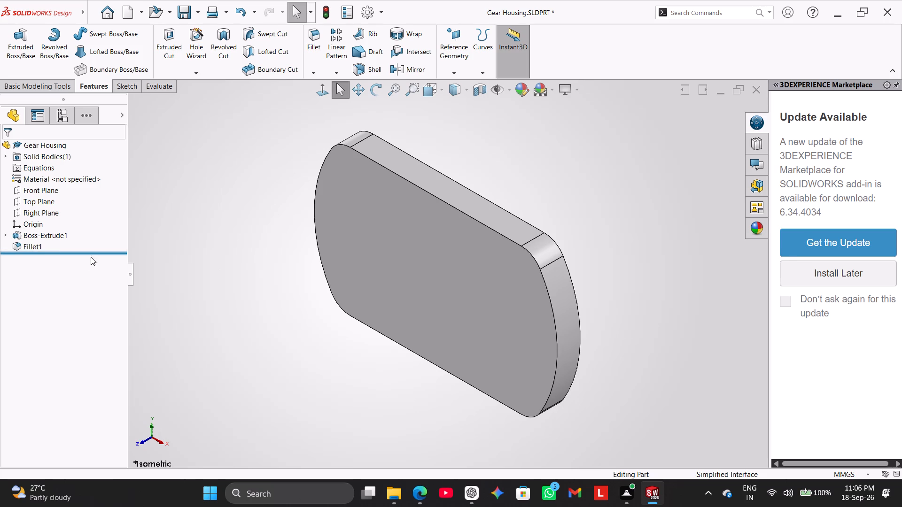
pyautogui.click(9, 233)
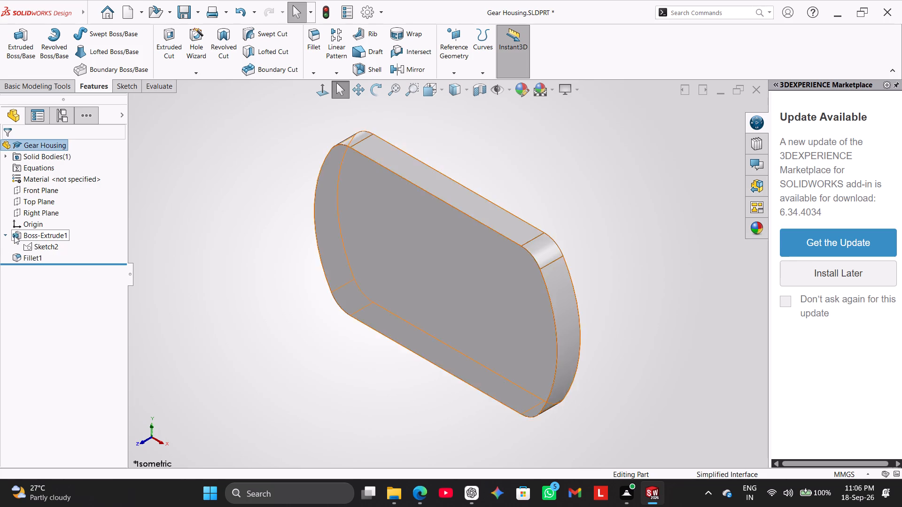
pyautogui.rightClick(36, 246)
pyautogui.click(63, 223)
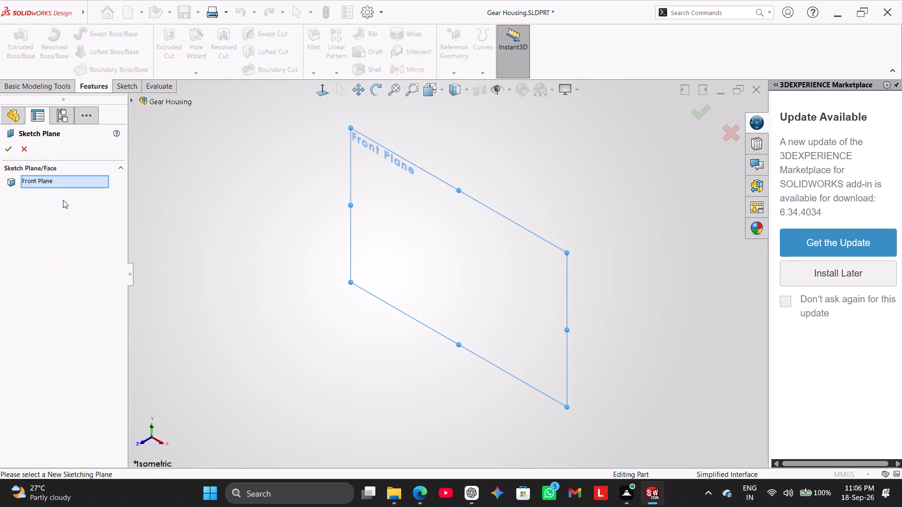
pyautogui.click(63, 181)
pyautogui.click(132, 102)
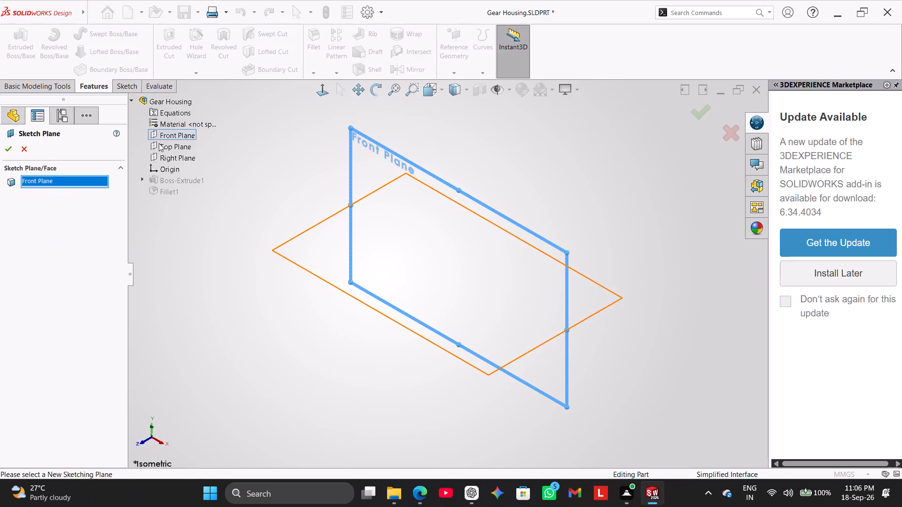
pyautogui.click(160, 144)
pyautogui.click(9, 154)
pyautogui.moveTo(170, 269); pyautogui.dragTo(209, 184, button='right')
pyautogui.moveTo(175, 272); pyautogui.dragTo(205, 223, button='right')
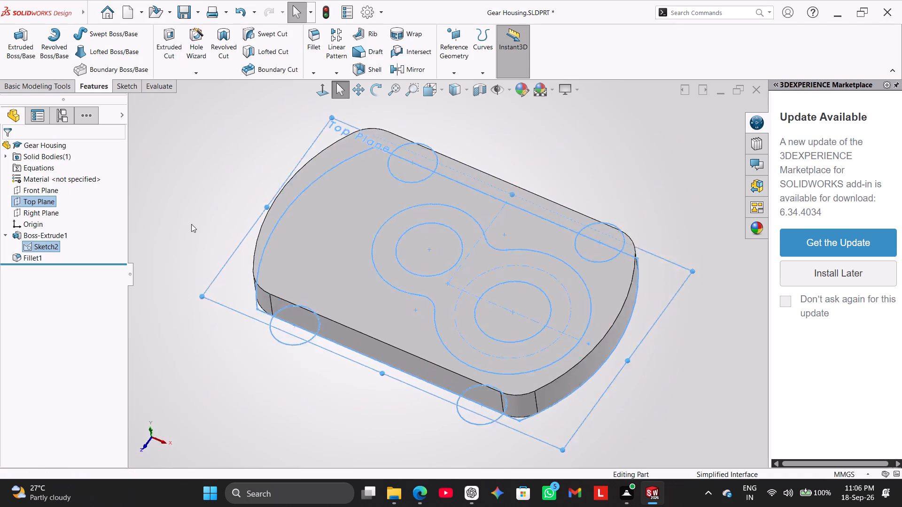
pyautogui.click(184, 171)
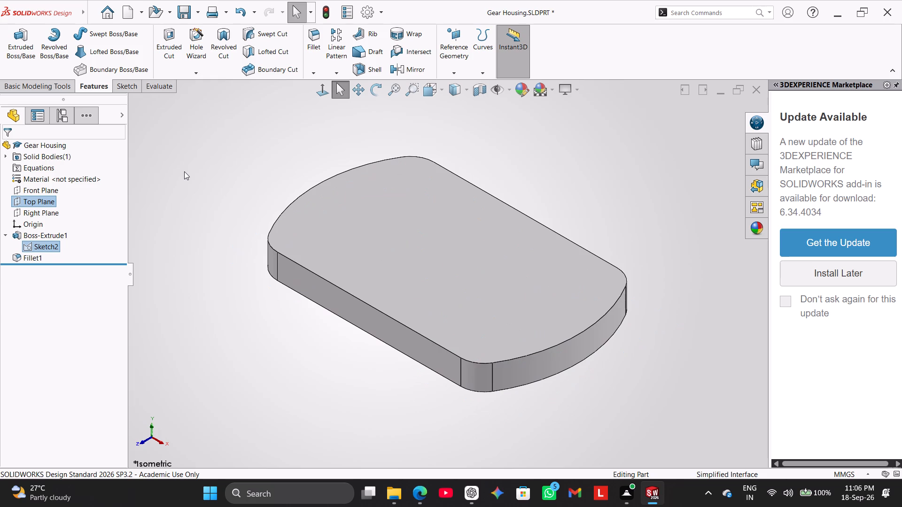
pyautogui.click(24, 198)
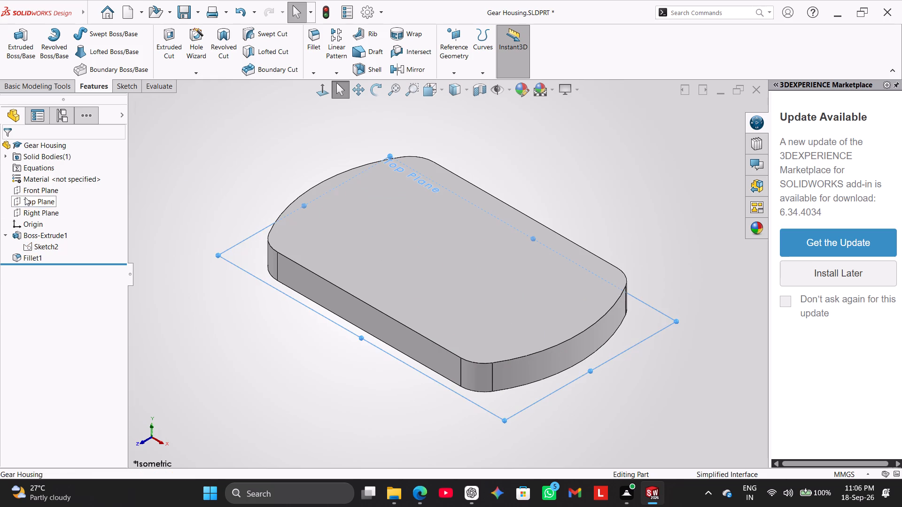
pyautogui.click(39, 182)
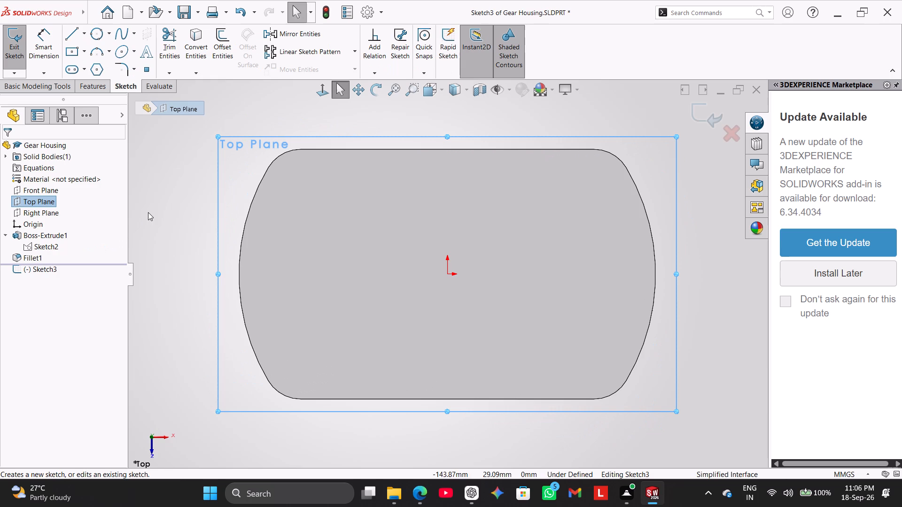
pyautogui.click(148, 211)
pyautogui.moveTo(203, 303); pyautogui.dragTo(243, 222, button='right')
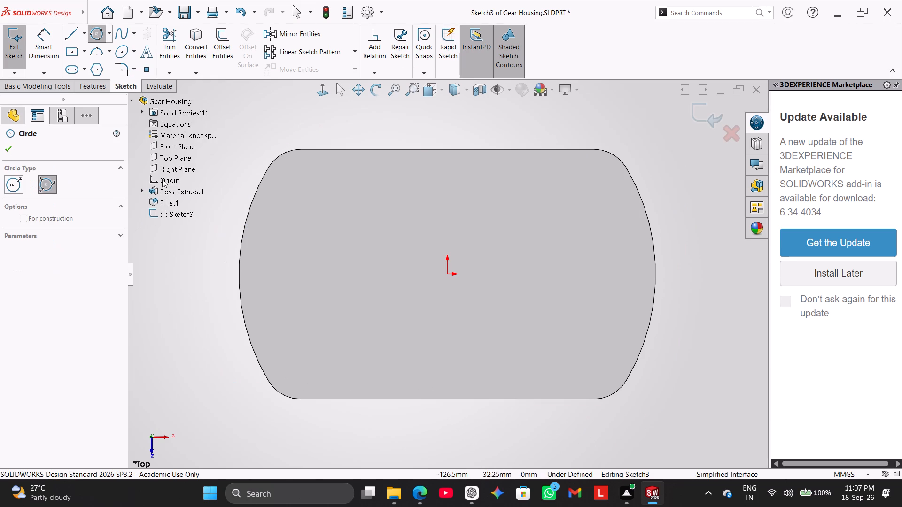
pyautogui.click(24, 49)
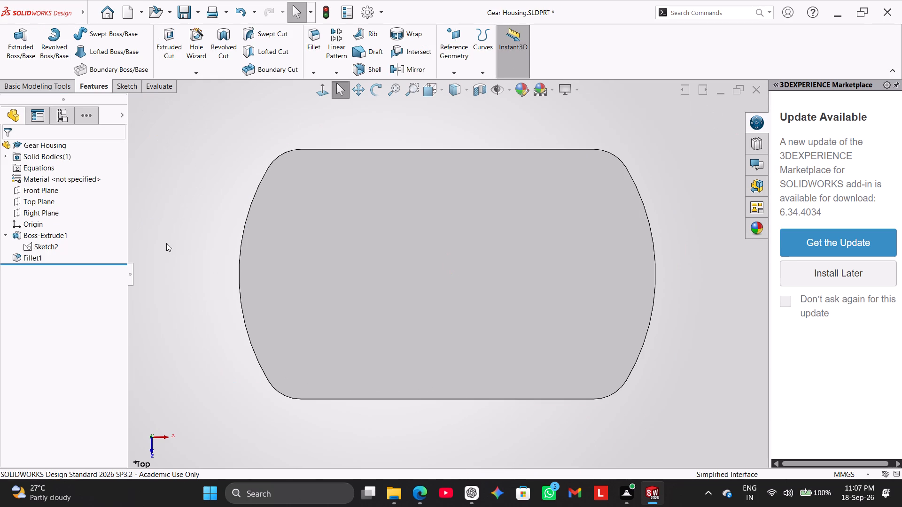
# Examine the reoriented plate in the isometric, top, back, bottom and right standard views.
pyautogui.moveTo(166, 244); pyautogui.dragTo(211, 159, button='right')
pyautogui.moveTo(196, 237); pyautogui.dragTo(278, 137, button='right')
pyautogui.click(250, 241)
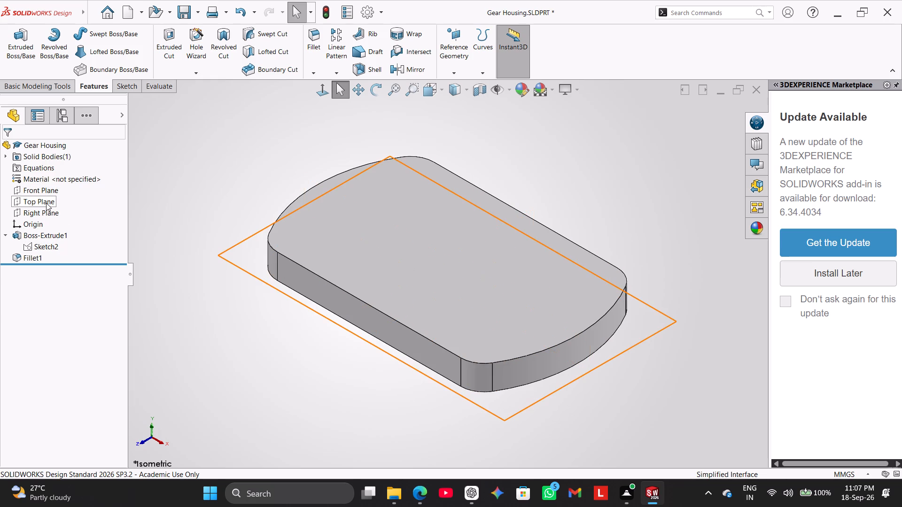
pyautogui.click(166, 174)
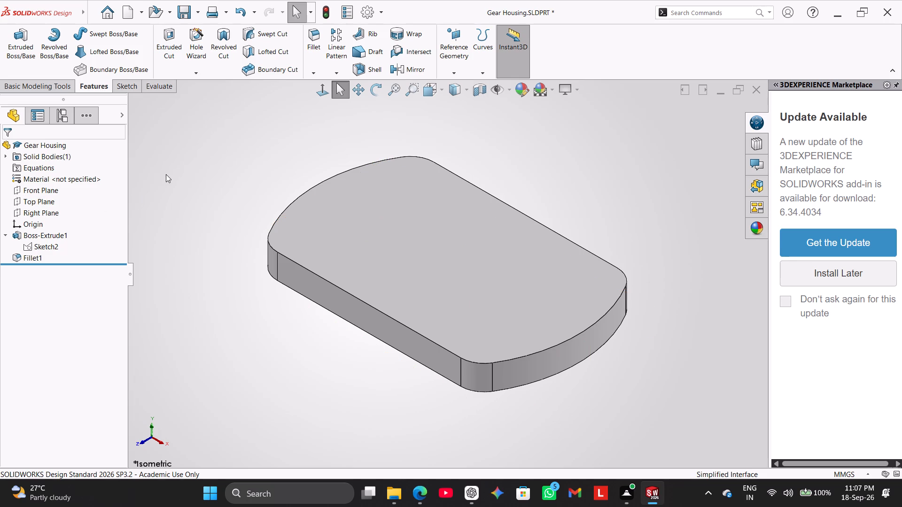
pyautogui.moveTo(187, 250); pyautogui.dragTo(218, 199, button='right')
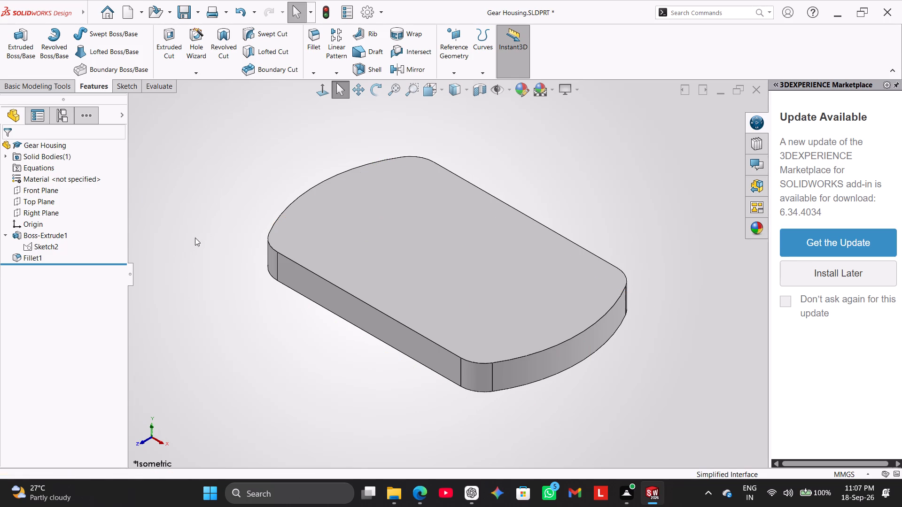
pyautogui.moveTo(192, 292); pyautogui.dragTo(203, 230, button='right')
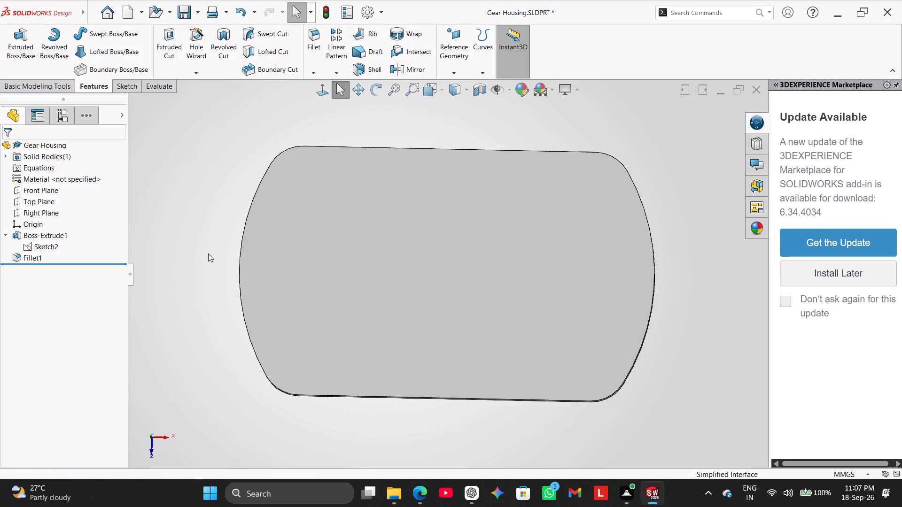
pyautogui.moveTo(209, 286); pyautogui.dragTo(163, 251, button='right')
pyautogui.moveTo(209, 266); pyautogui.dragTo(206, 285)
pyautogui.moveTo(207, 262); pyautogui.dragTo(178, 298, button='right')
pyautogui.moveTo(211, 263); pyautogui.dragTo(216, 302, button='right')
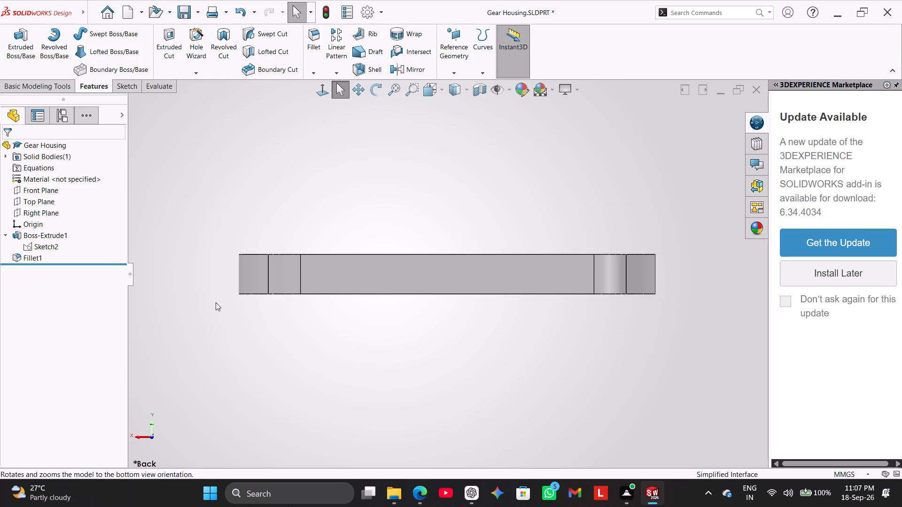
pyautogui.moveTo(216, 302); pyautogui.dragTo(216, 316, button='right')
pyautogui.moveTo(222, 253); pyautogui.dragTo(257, 290, button='right')
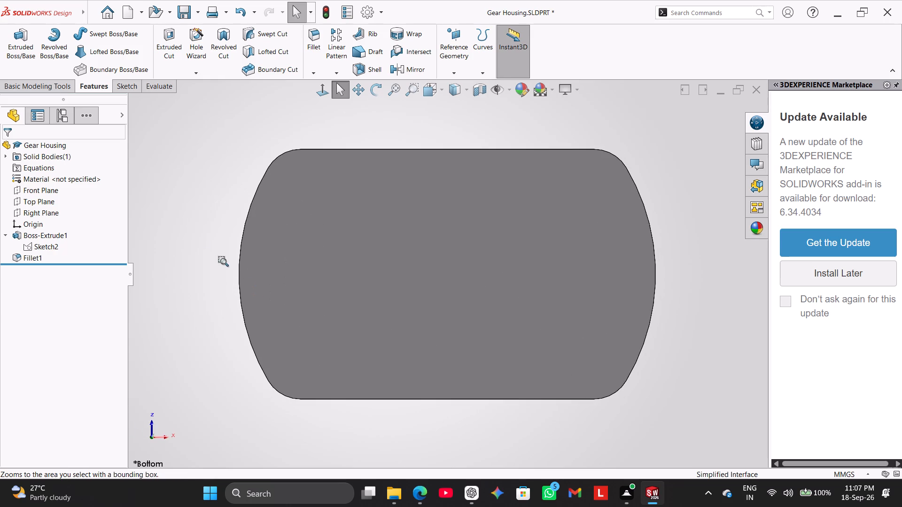
pyautogui.moveTo(192, 226); pyautogui.dragTo(245, 232, button='right')
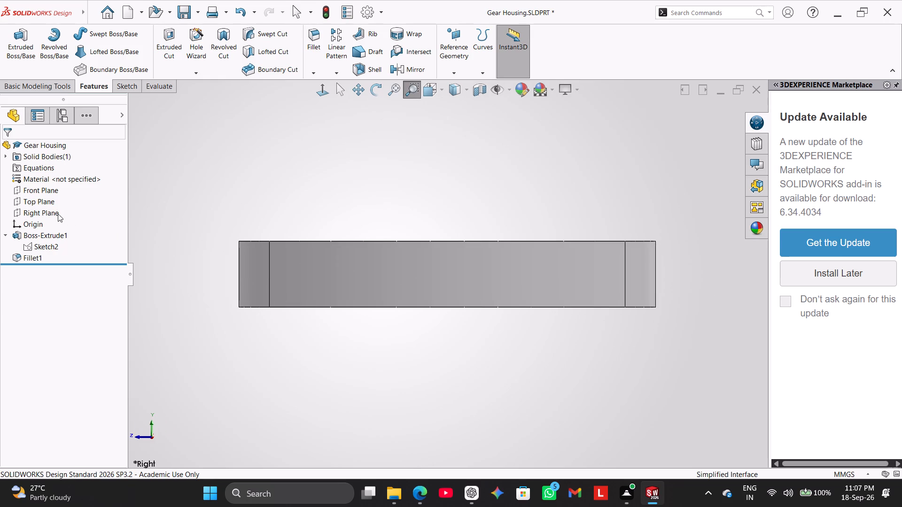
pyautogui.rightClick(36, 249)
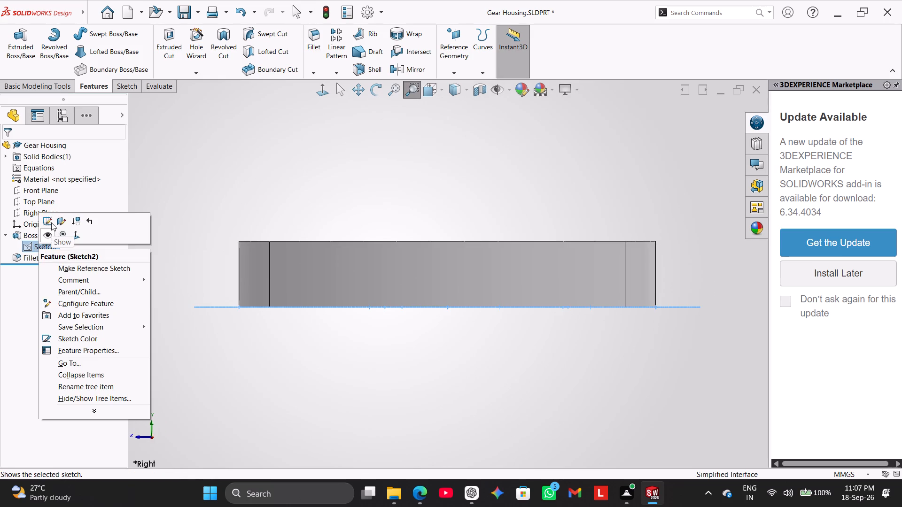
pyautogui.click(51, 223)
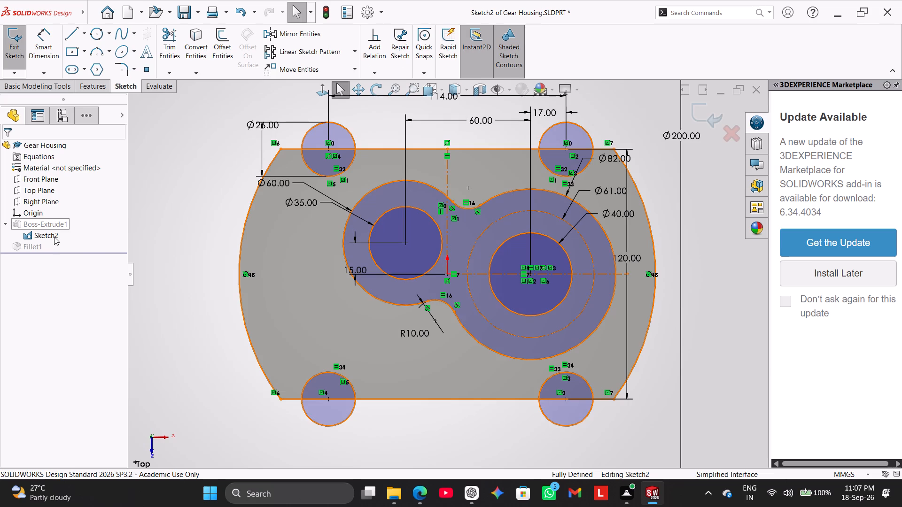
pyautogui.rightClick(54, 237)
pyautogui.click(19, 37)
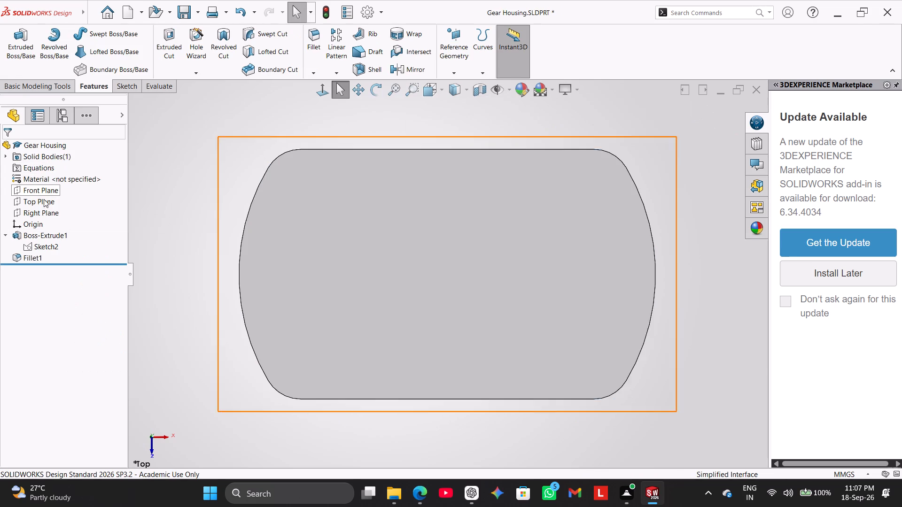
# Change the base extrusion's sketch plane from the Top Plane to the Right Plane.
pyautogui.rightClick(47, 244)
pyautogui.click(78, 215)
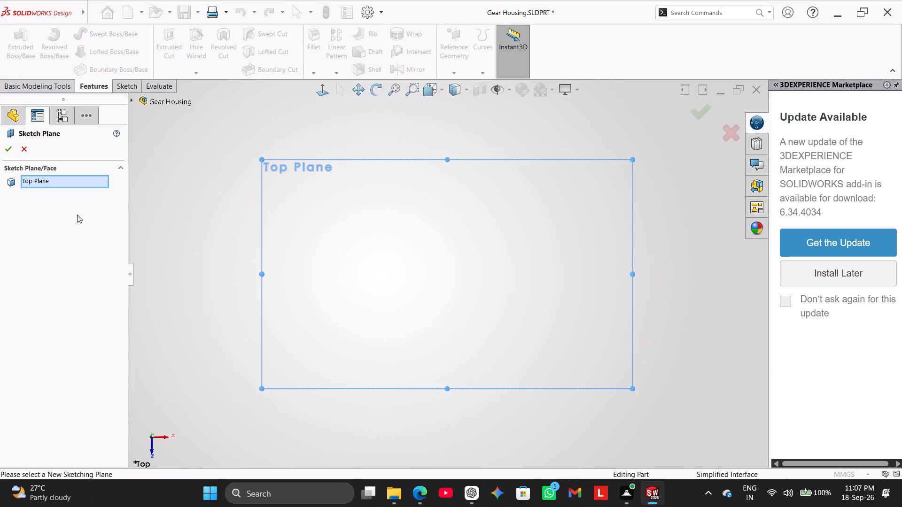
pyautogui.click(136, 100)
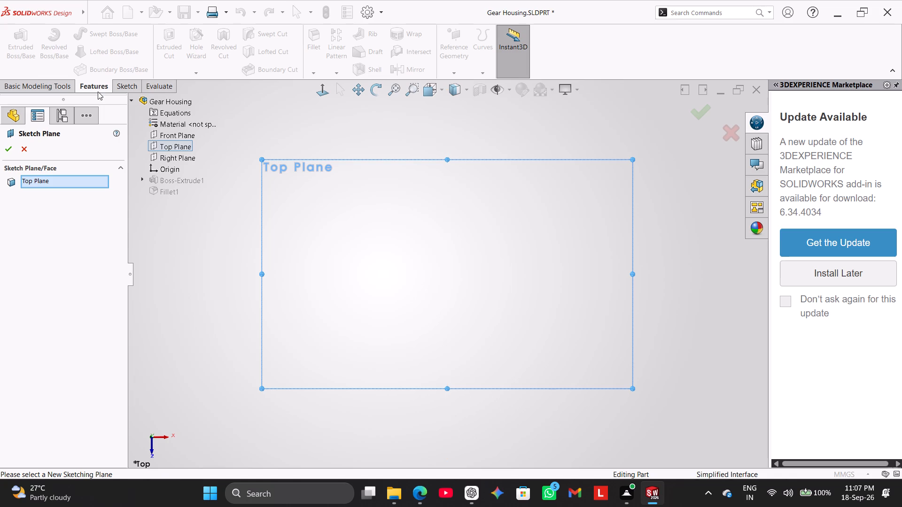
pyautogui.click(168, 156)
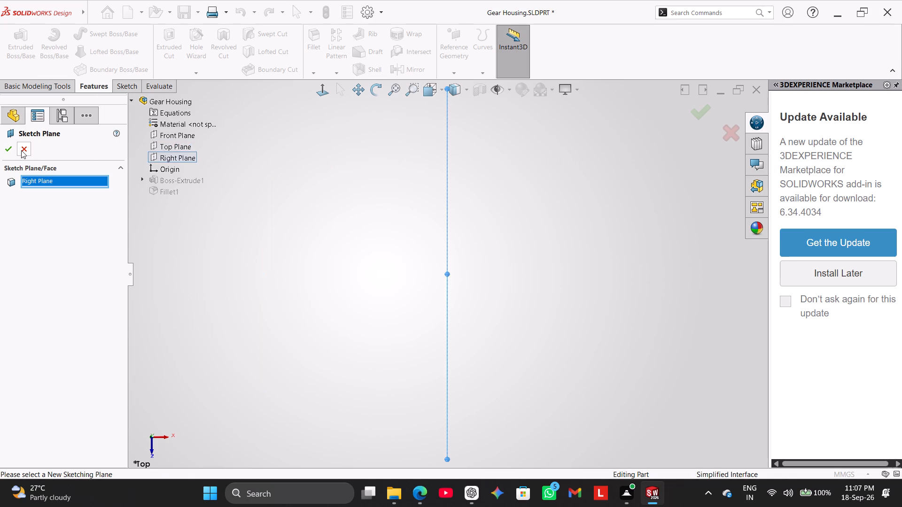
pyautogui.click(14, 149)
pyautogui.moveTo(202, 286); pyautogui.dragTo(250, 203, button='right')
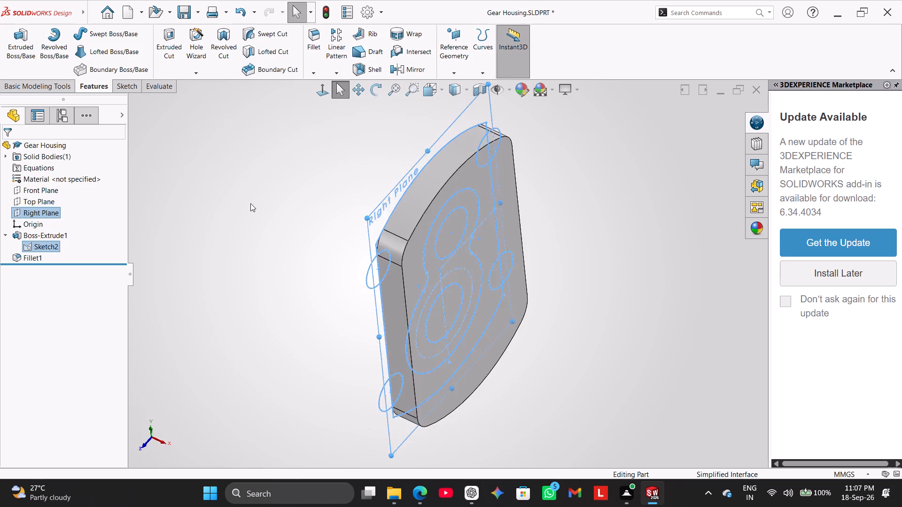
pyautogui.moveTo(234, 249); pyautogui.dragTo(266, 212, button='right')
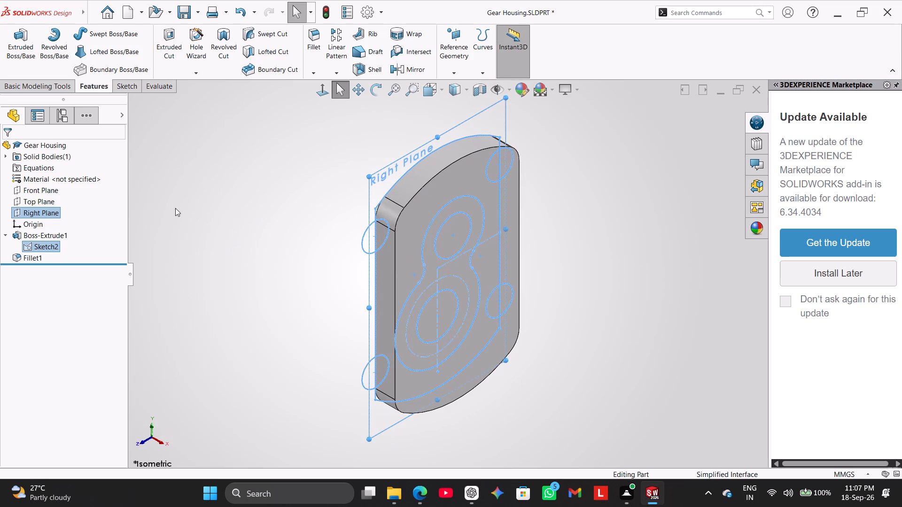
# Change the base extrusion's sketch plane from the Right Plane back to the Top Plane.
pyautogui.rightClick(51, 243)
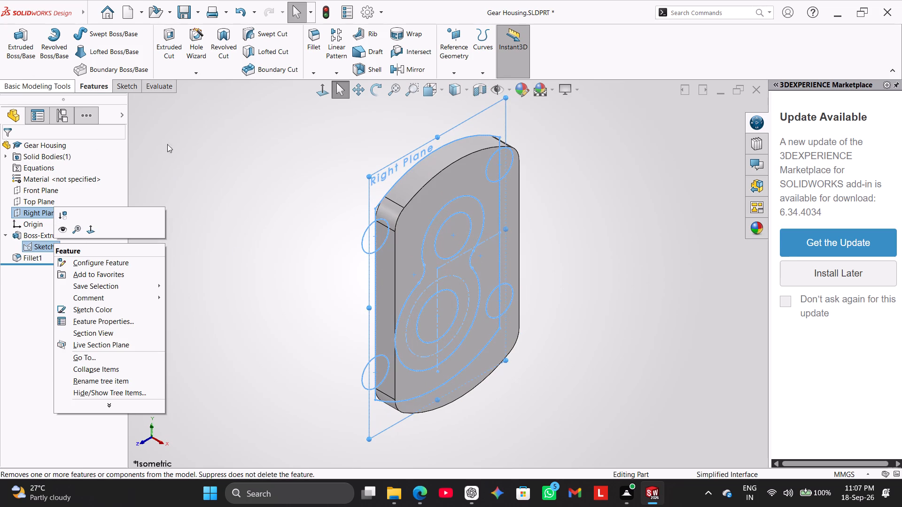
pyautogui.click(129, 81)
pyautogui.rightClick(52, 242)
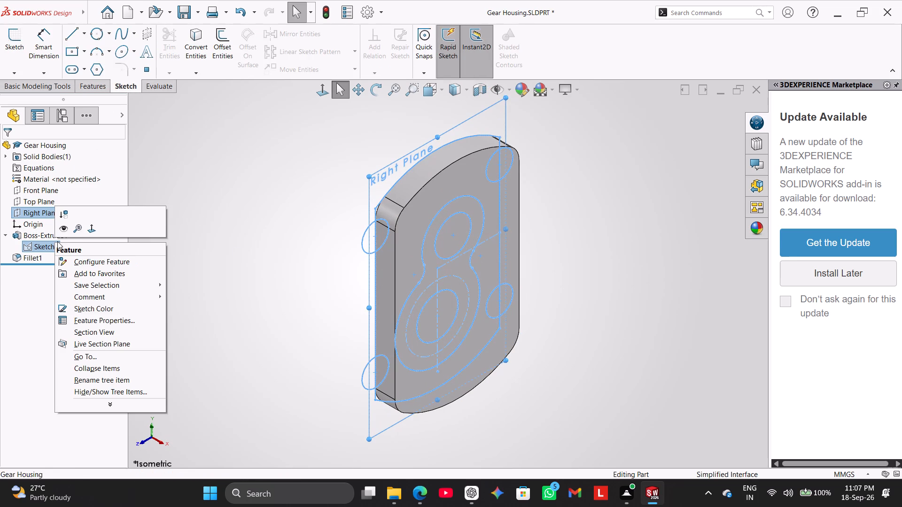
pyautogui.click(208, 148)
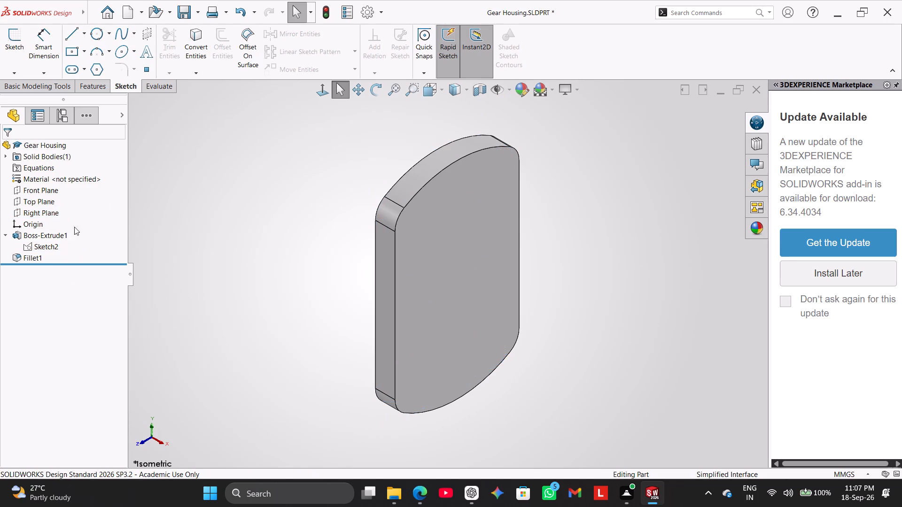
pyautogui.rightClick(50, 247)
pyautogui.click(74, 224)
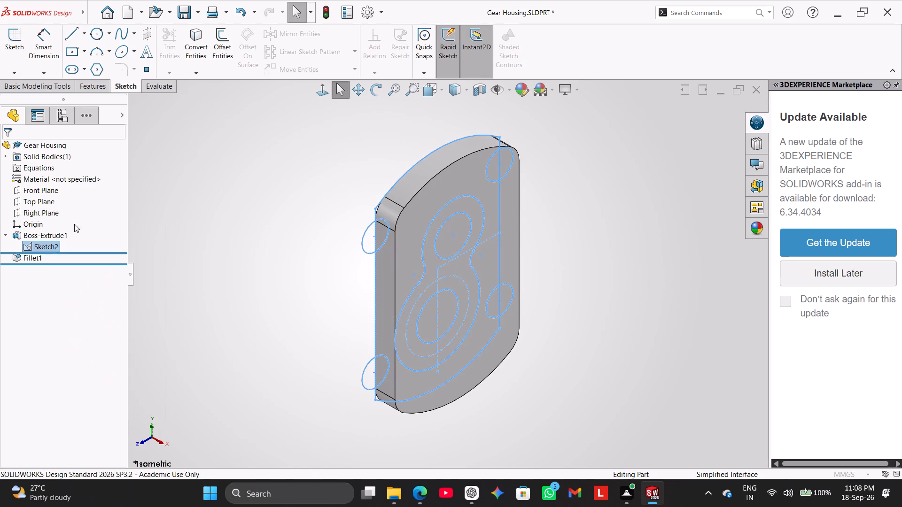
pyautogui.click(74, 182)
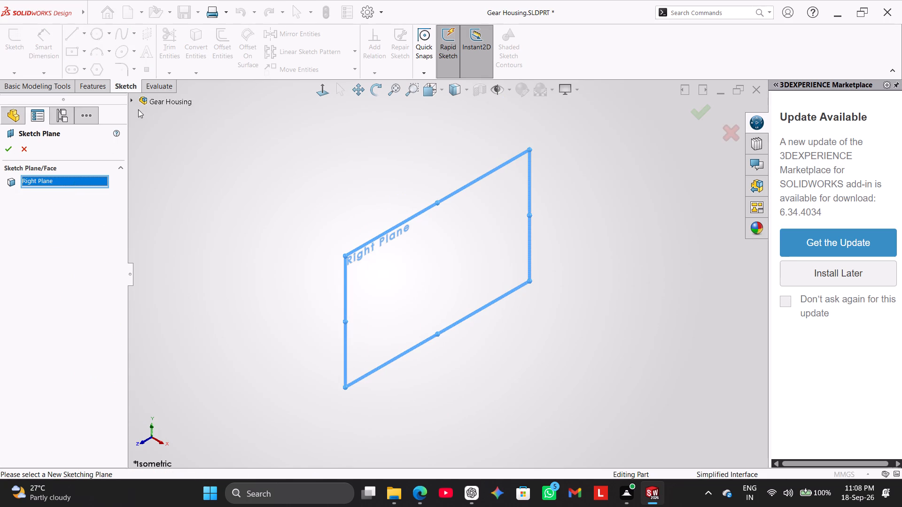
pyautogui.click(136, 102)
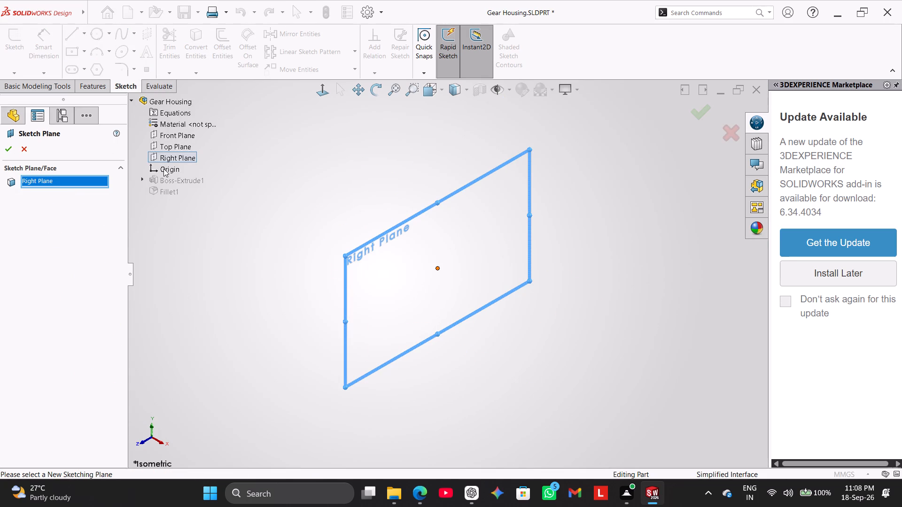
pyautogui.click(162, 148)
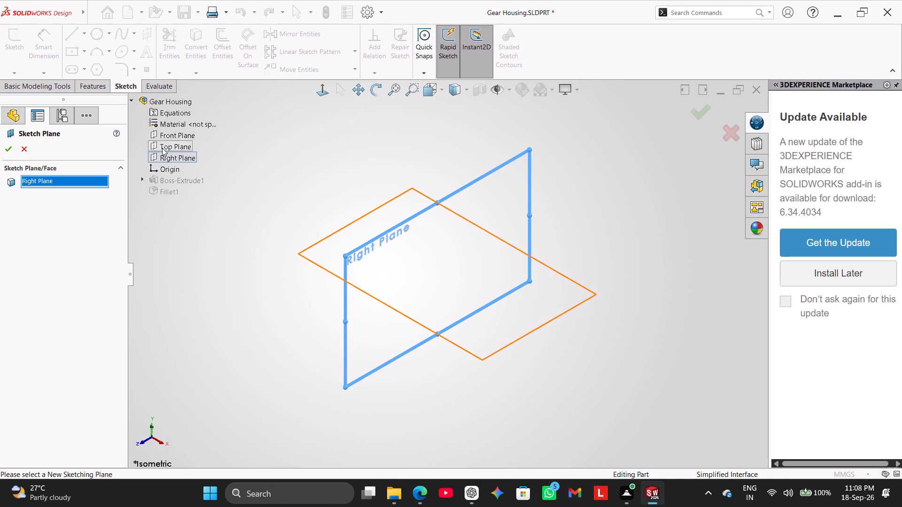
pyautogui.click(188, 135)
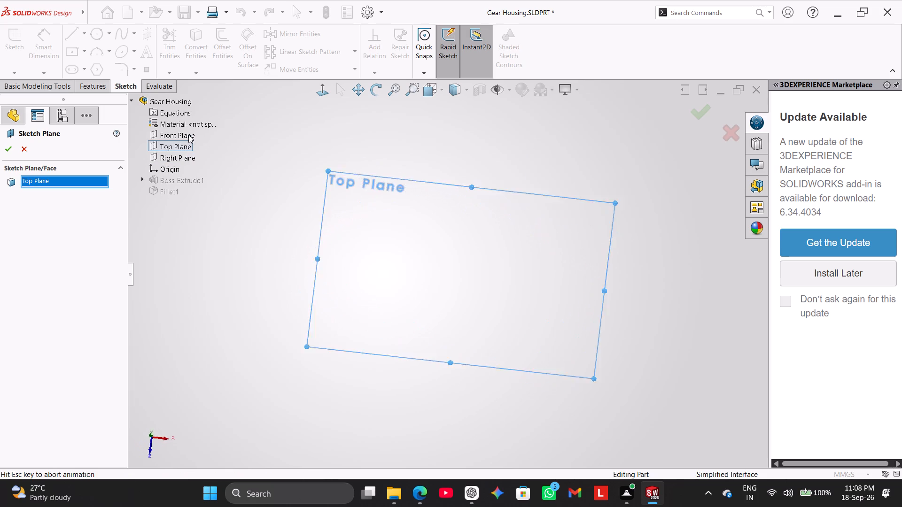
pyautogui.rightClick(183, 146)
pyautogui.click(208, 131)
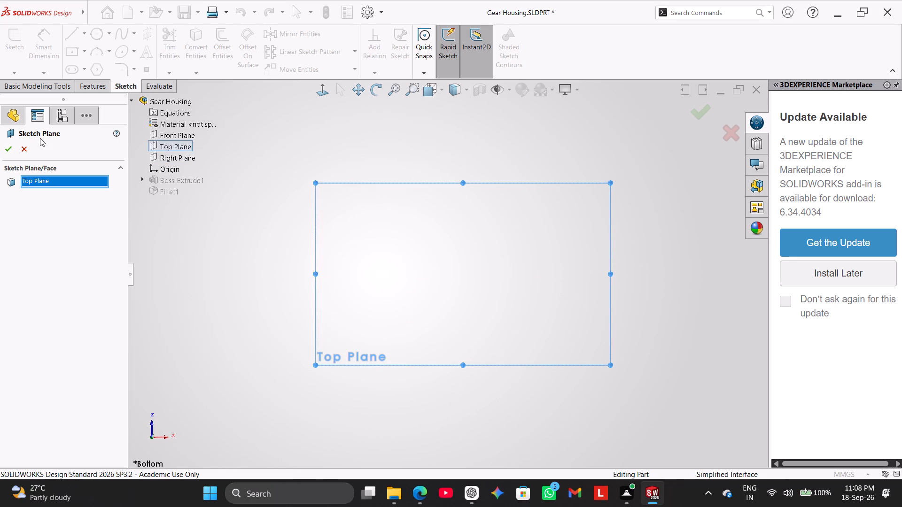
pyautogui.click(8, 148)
# Examine the plate's orientation in the isometric and front standard views.
pyautogui.moveTo(183, 267); pyautogui.dragTo(231, 208, button='right')
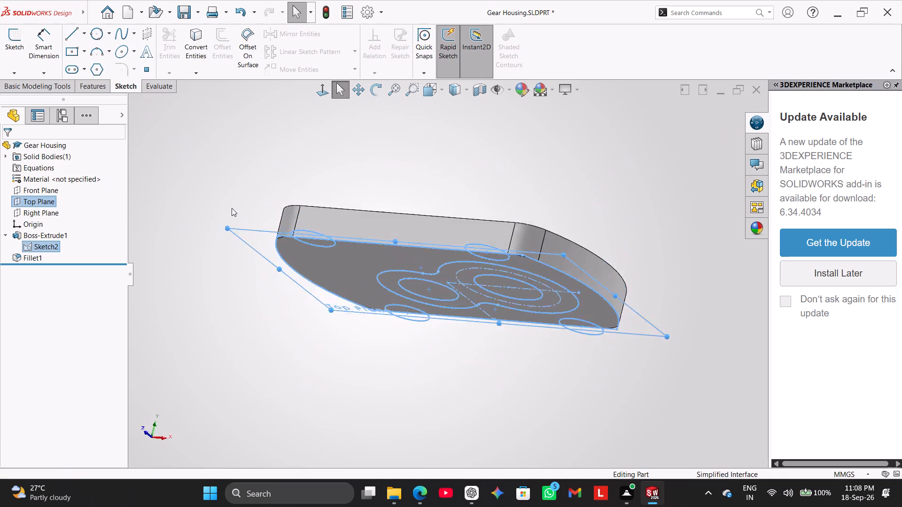
pyautogui.rightClick(221, 187)
pyautogui.click(211, 318)
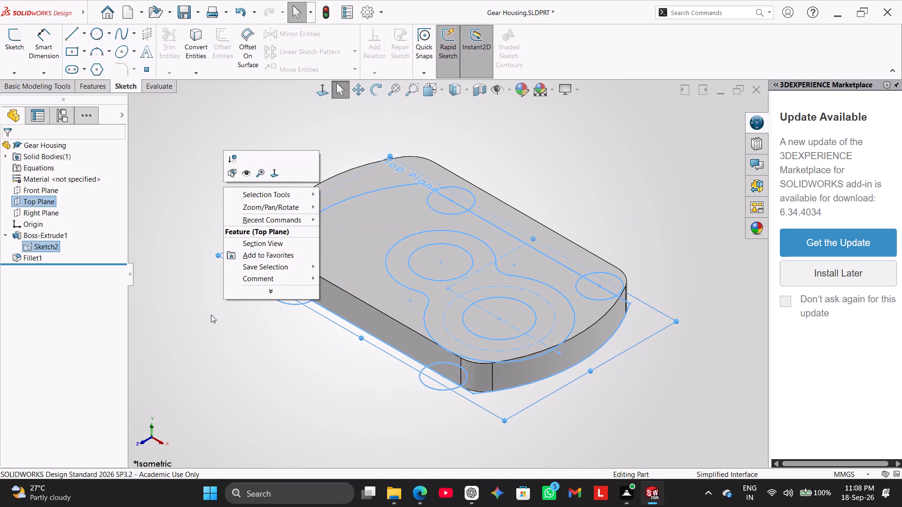
pyautogui.moveTo(211, 309); pyautogui.dragTo(267, 217, button='right')
pyautogui.click(319, 91)
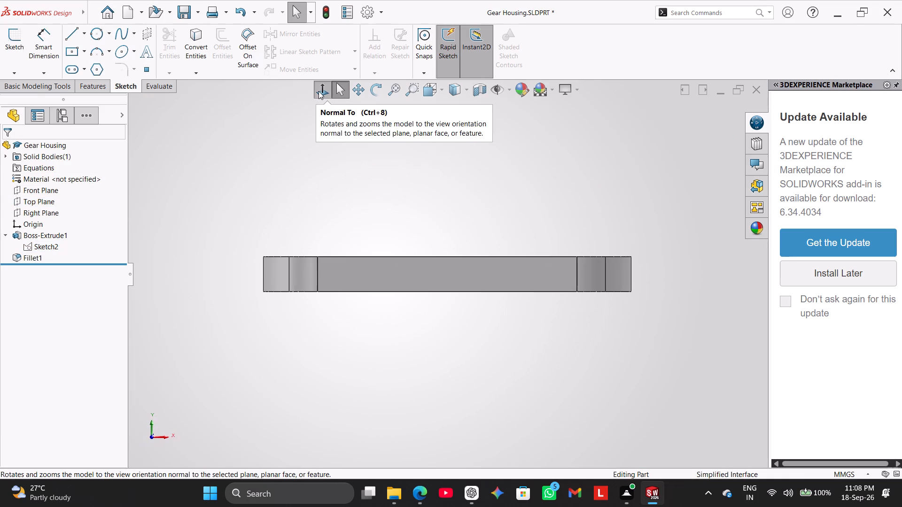
pyautogui.moveTo(190, 203); pyautogui.dragTo(236, 137, button='right')
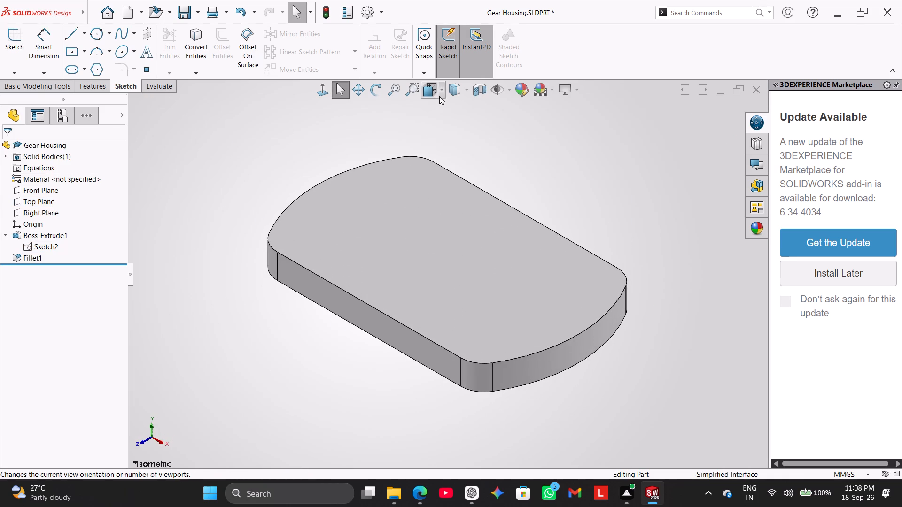
pyautogui.click(445, 89)
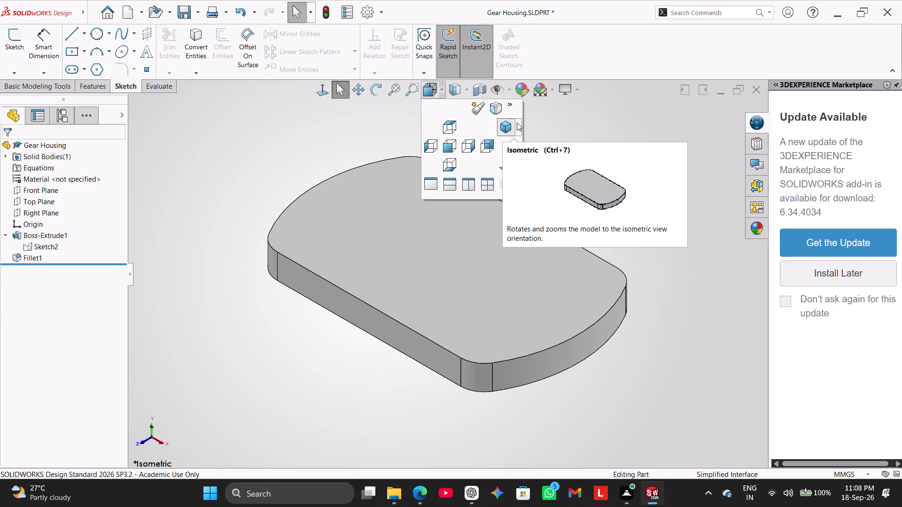
pyautogui.click(517, 123)
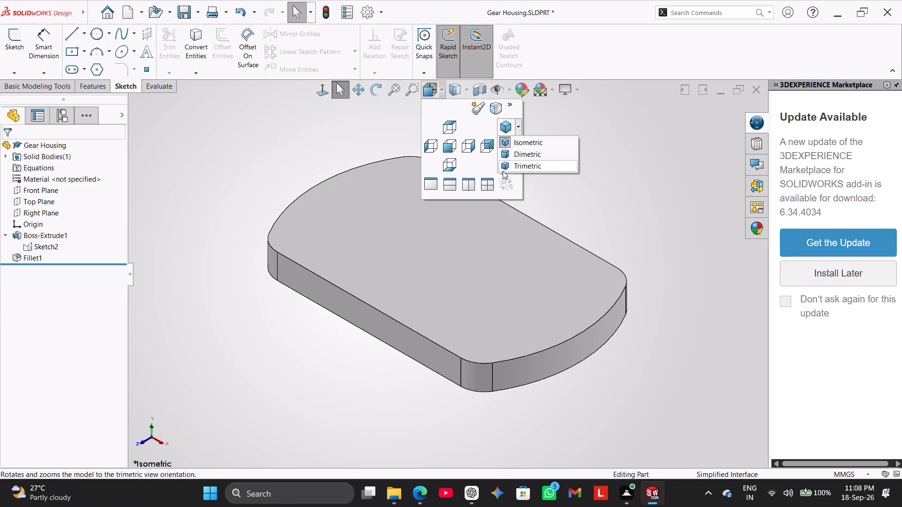
pyautogui.click(503, 183)
pyautogui.click(503, 183)
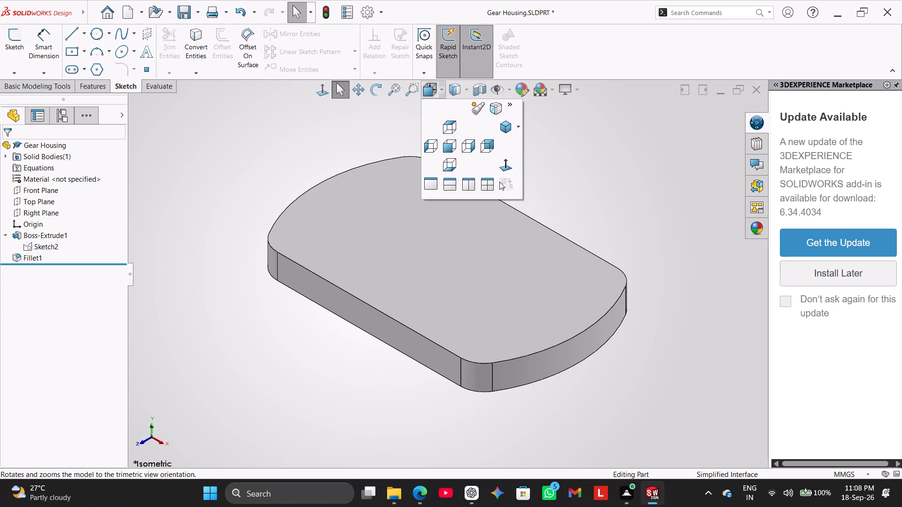
pyautogui.click(308, 171)
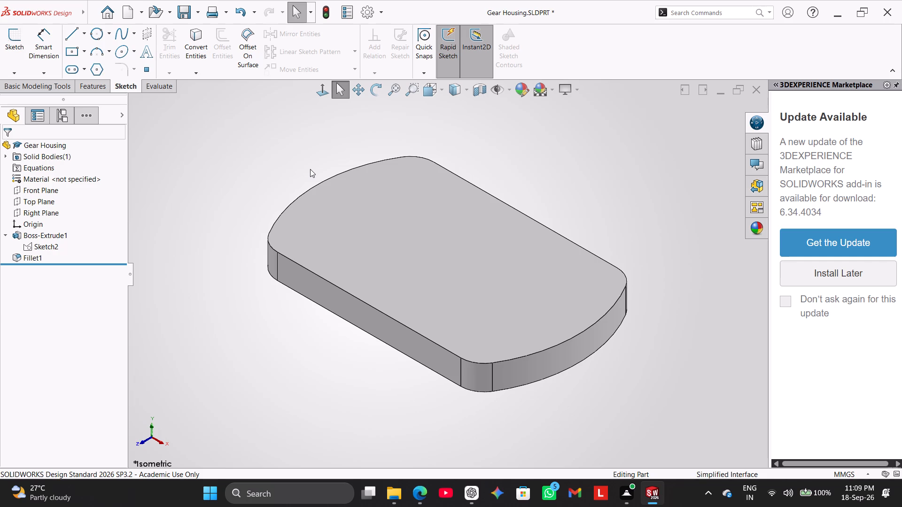
# Fillet the full perimeter of the plate's upper face with a 10 mm symmetric radius, using tangent propagation.
pyautogui.click(86, 85)
pyautogui.click(311, 45)
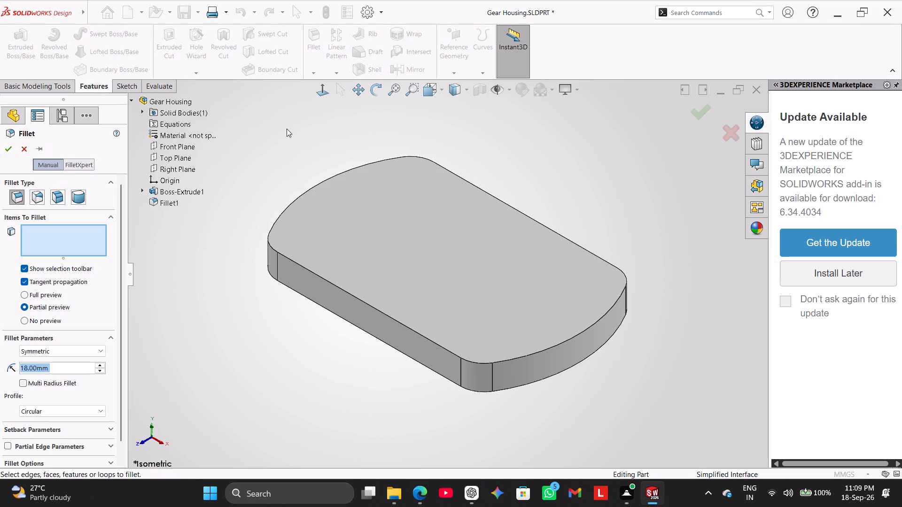
pyautogui.moveTo(287, 129); pyautogui.dragTo(285, 148, button='middle')
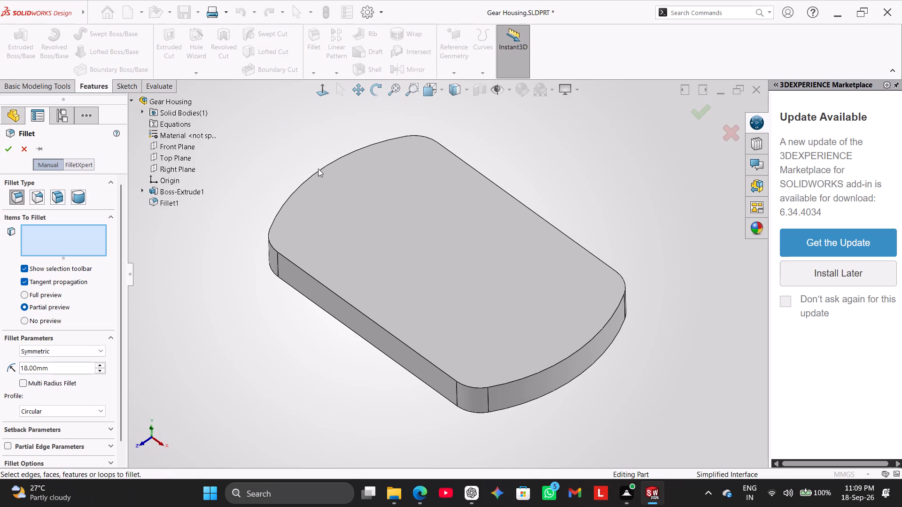
pyautogui.moveTo(285, 154); pyautogui.dragTo(319, 200, button='middle')
pyautogui.click(301, 168)
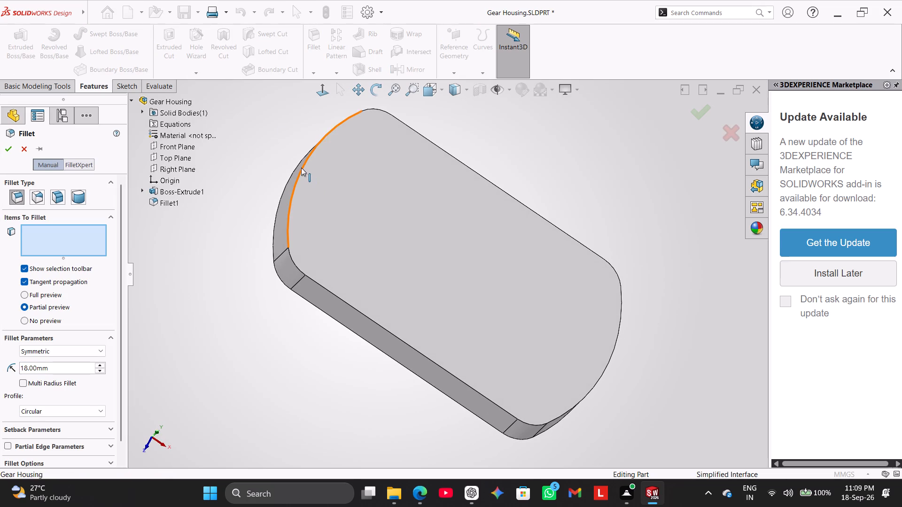
pyautogui.click(602, 375)
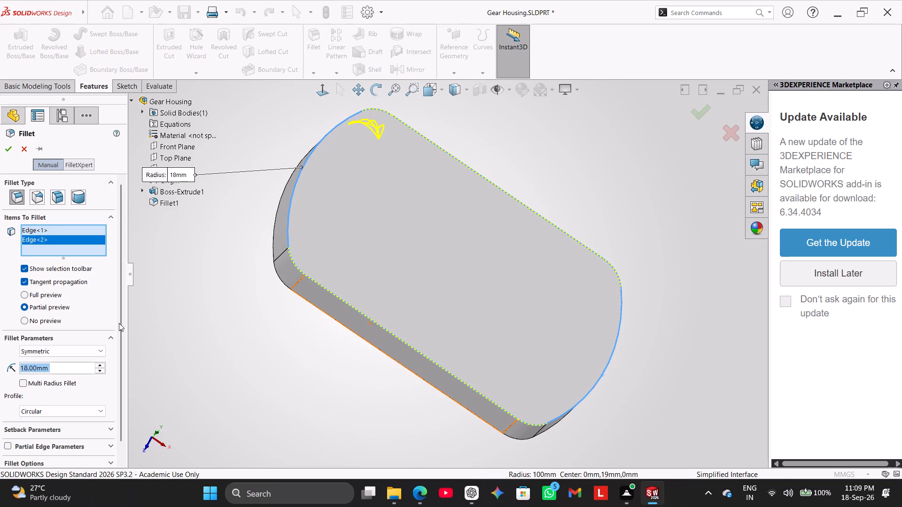
pyautogui.write('10')
pyautogui.press('Return')
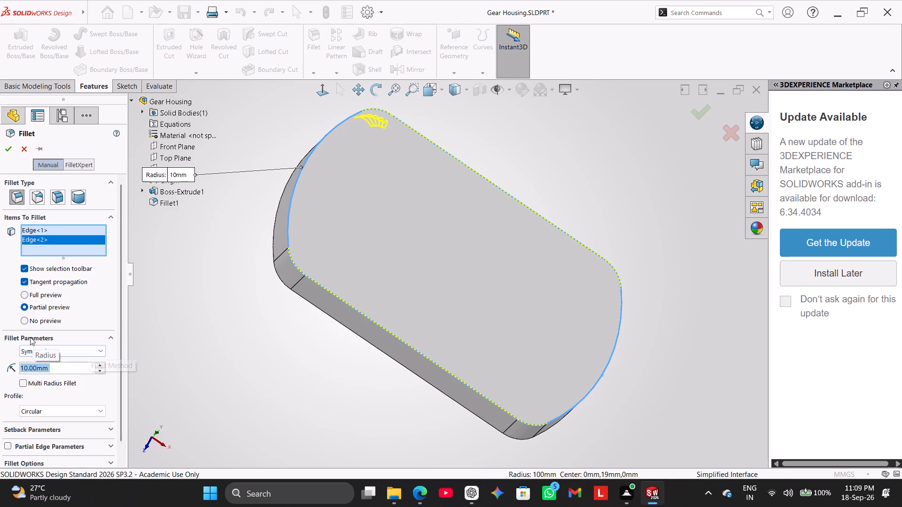
pyautogui.click(8, 154)
pyautogui.click(168, 311)
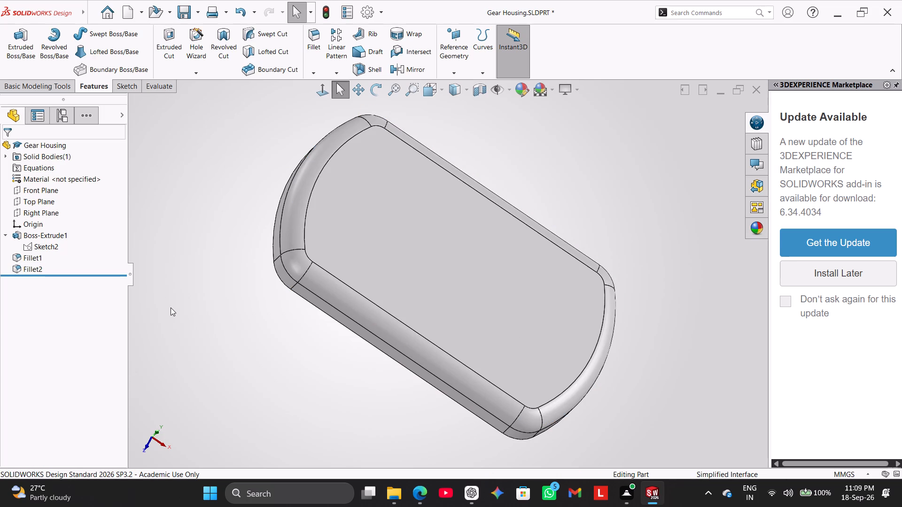
# Inspect the filleted plate's profile with a planar section view on the Front Plane, viewed normal to the cut.
pyautogui.moveTo(187, 391); pyautogui.dragTo(220, 316, button='right')
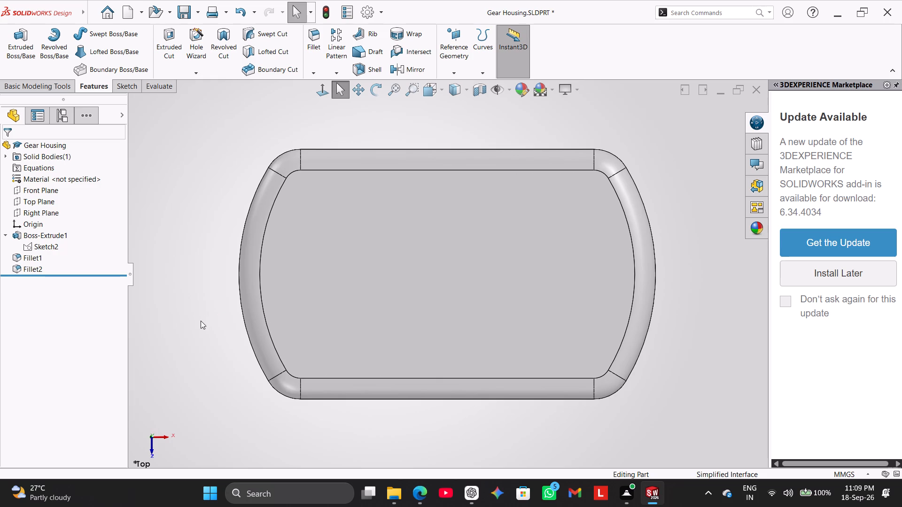
pyautogui.moveTo(201, 318); pyautogui.dragTo(215, 182, button='middle')
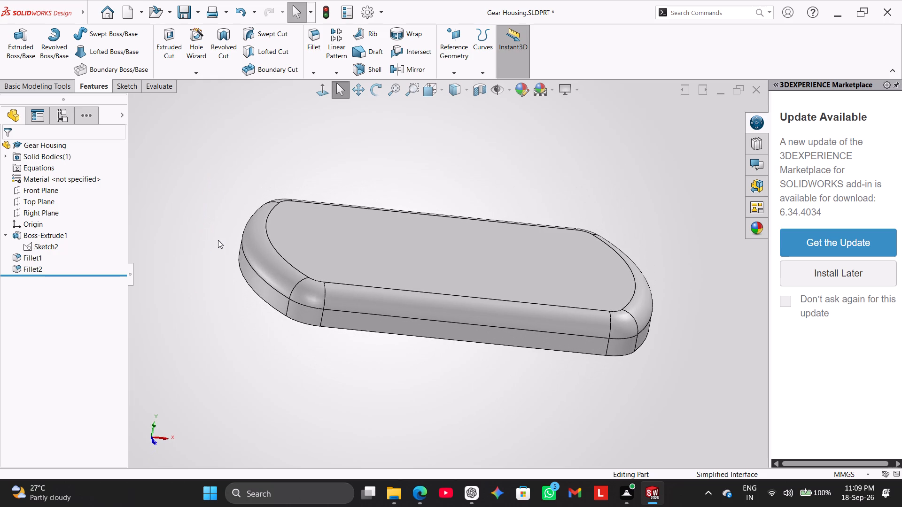
pyautogui.moveTo(218, 240); pyautogui.dragTo(215, 261, button='middle')
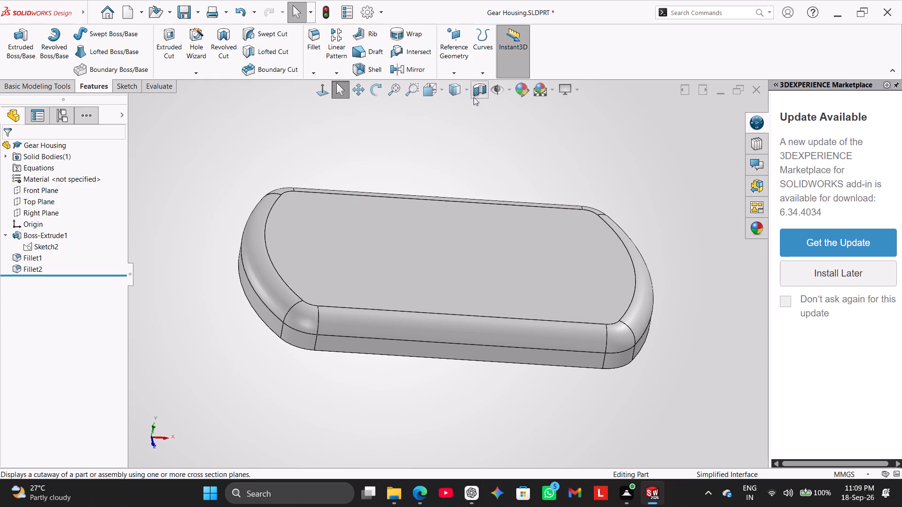
pyautogui.click(475, 93)
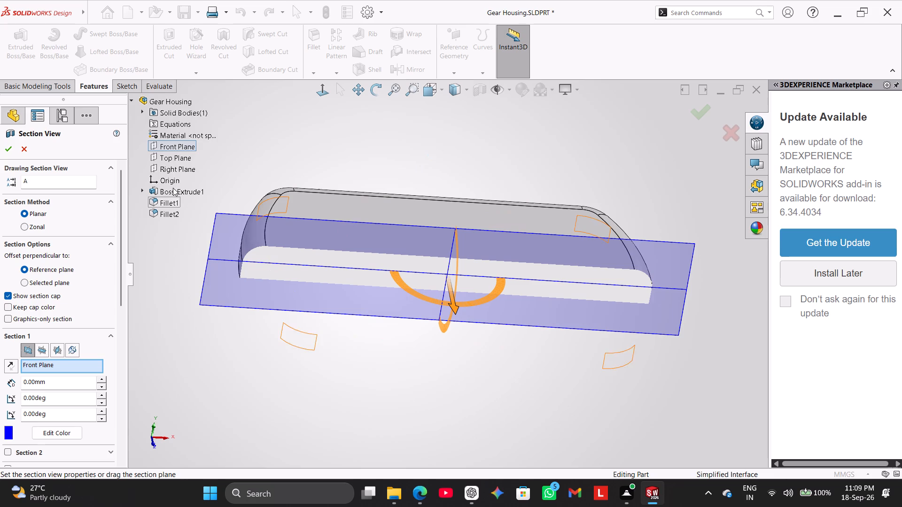
pyautogui.click(321, 90)
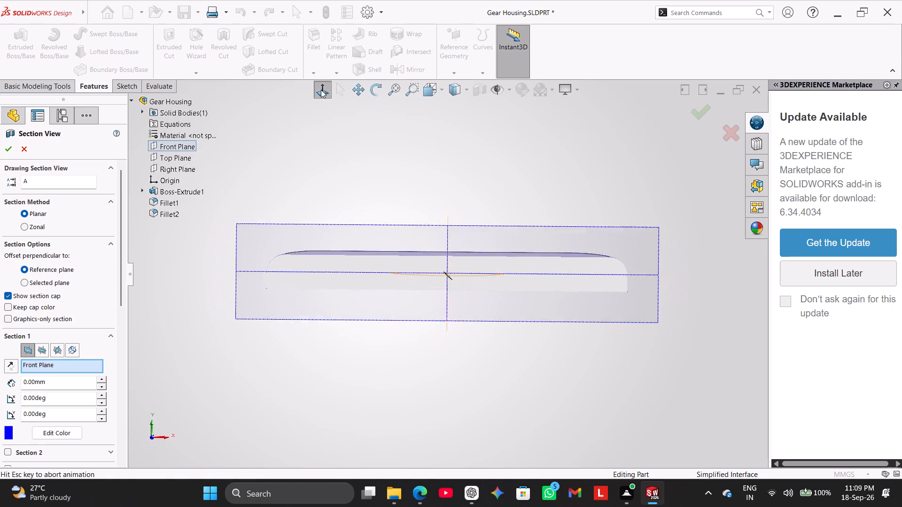
pyautogui.click(272, 159)
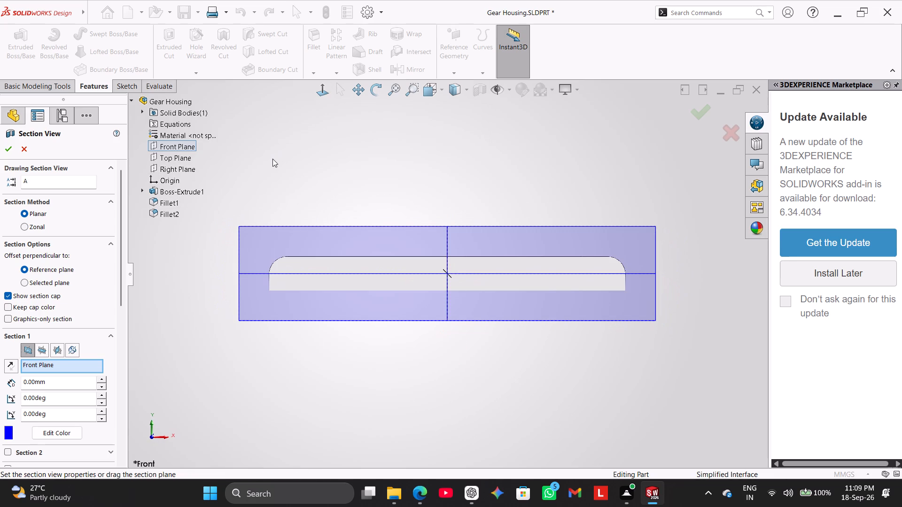
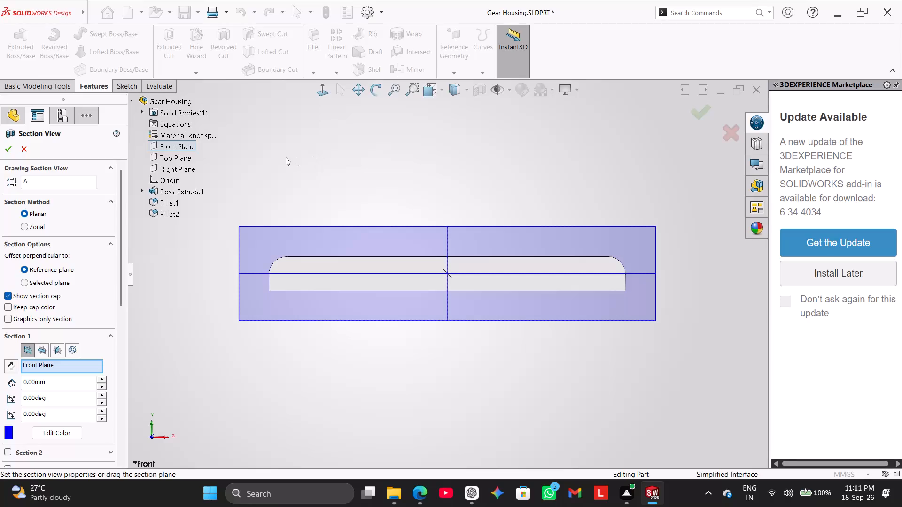
# Cancel the section view and return the filleted plate to the isometric view.
pyautogui.click(22, 146)
pyautogui.moveTo(321, 202); pyautogui.dragTo(326, 267, button='middle')
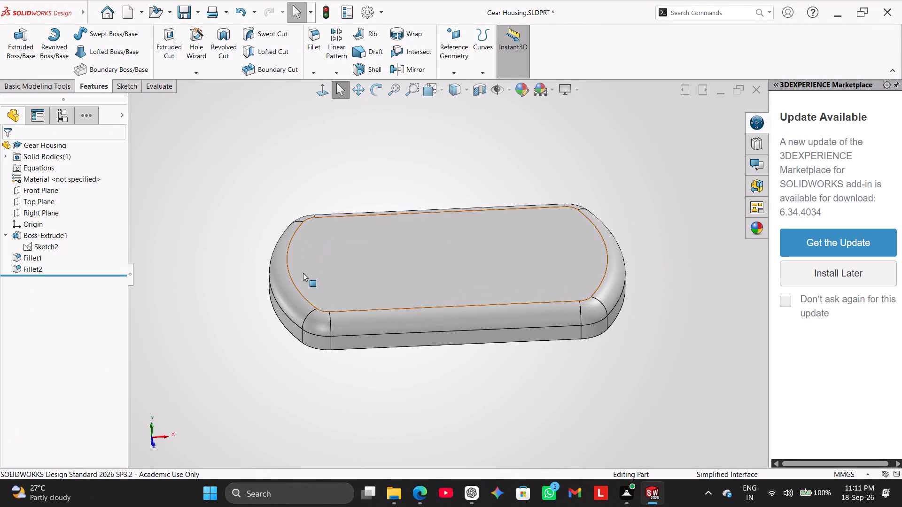
pyautogui.moveTo(218, 288); pyautogui.dragTo(271, 220, button='right')
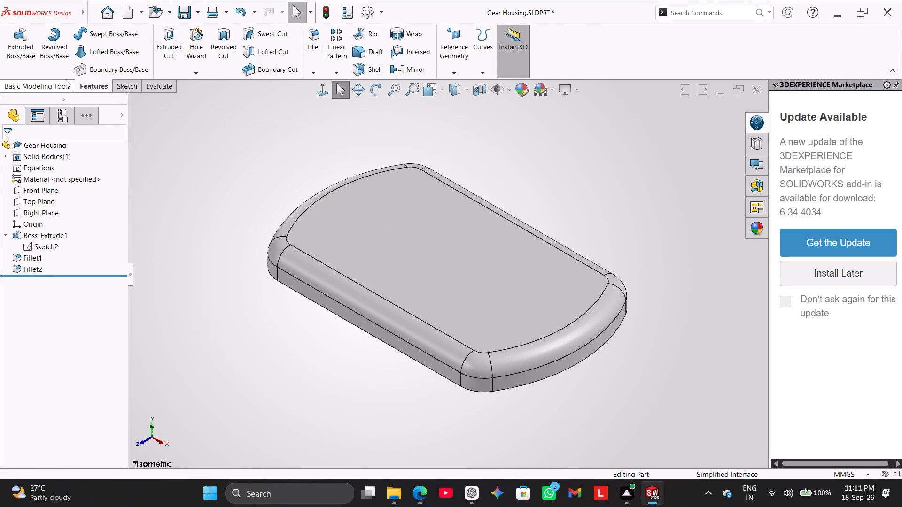
# Extrude the figure-eight outer contour of the base plate's existing sketch to a 45 mm blind depth, merged with the plate.
pyautogui.click(29, 40)
pyautogui.click(131, 86)
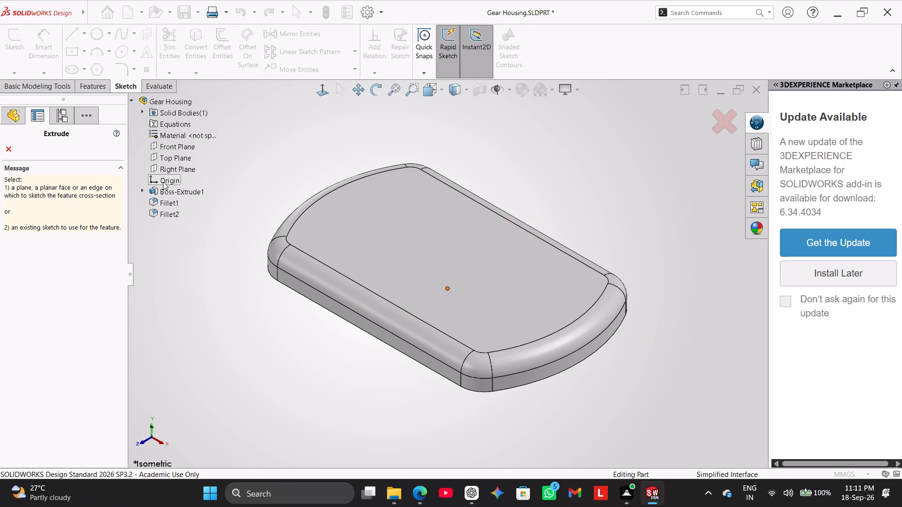
pyautogui.click(143, 189)
pyautogui.click(174, 201)
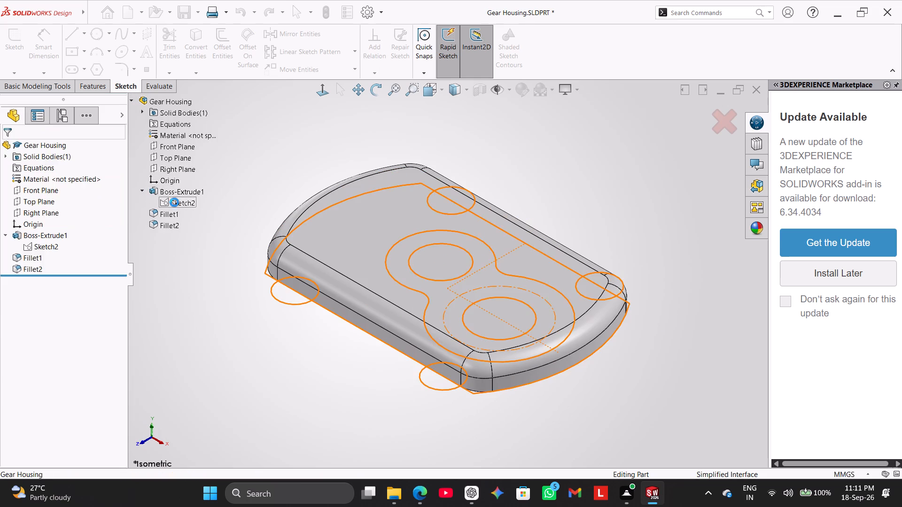
pyautogui.click(407, 267)
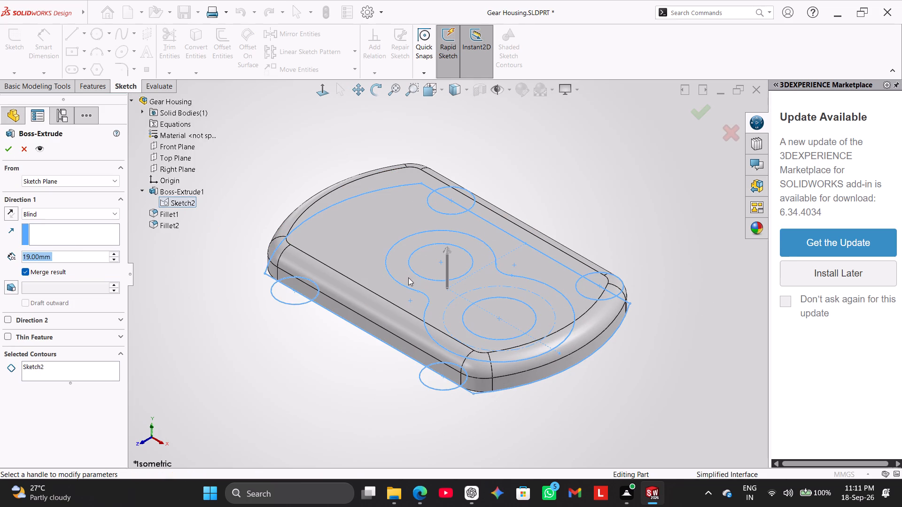
pyautogui.click(96, 361)
pyautogui.rightClick(102, 367)
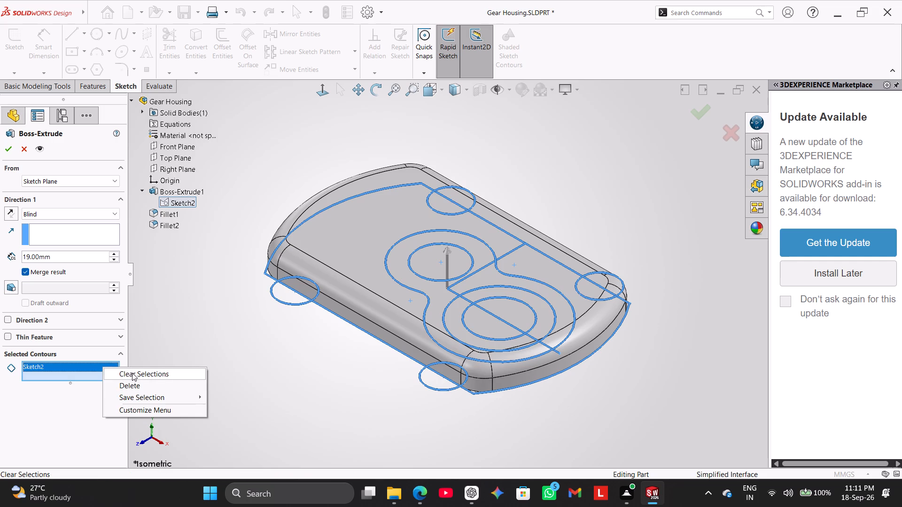
pyautogui.click(132, 373)
pyautogui.click(426, 315)
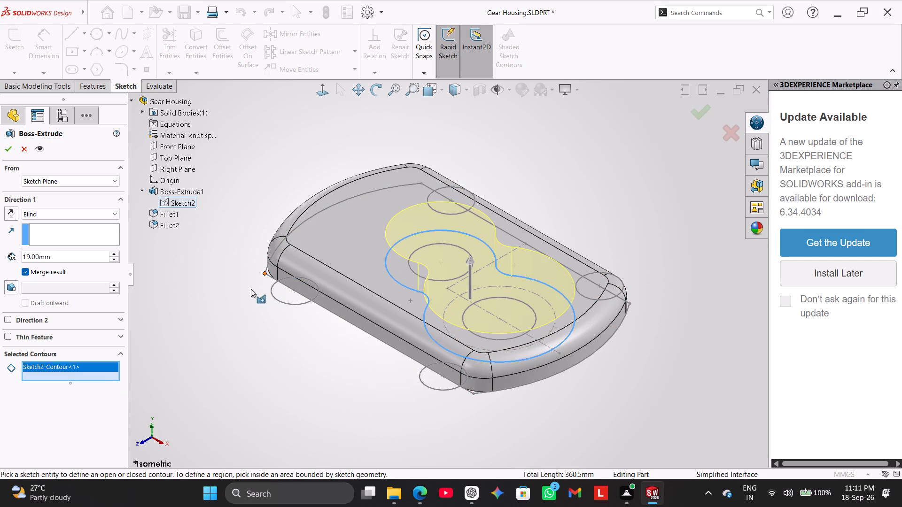
pyautogui.moveTo(248, 292); pyautogui.dragTo(264, 320, button='middle')
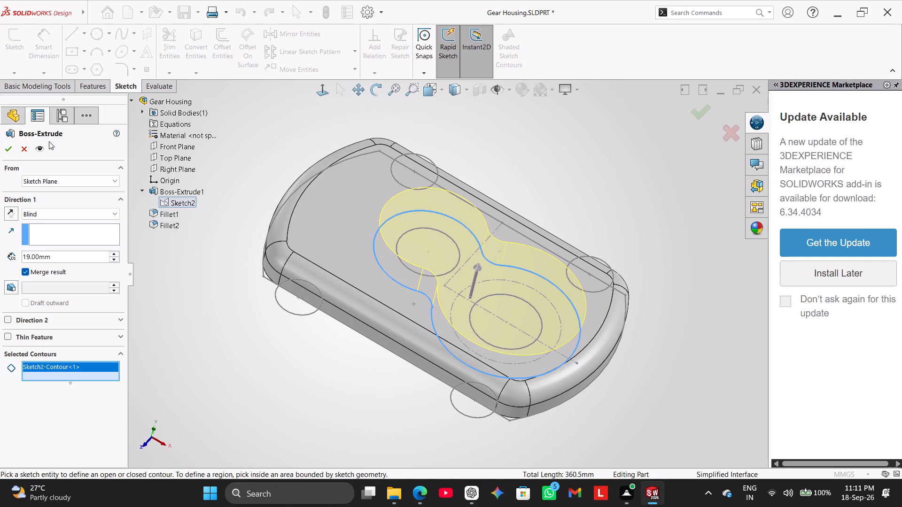
pyautogui.doubleClick(62, 256)
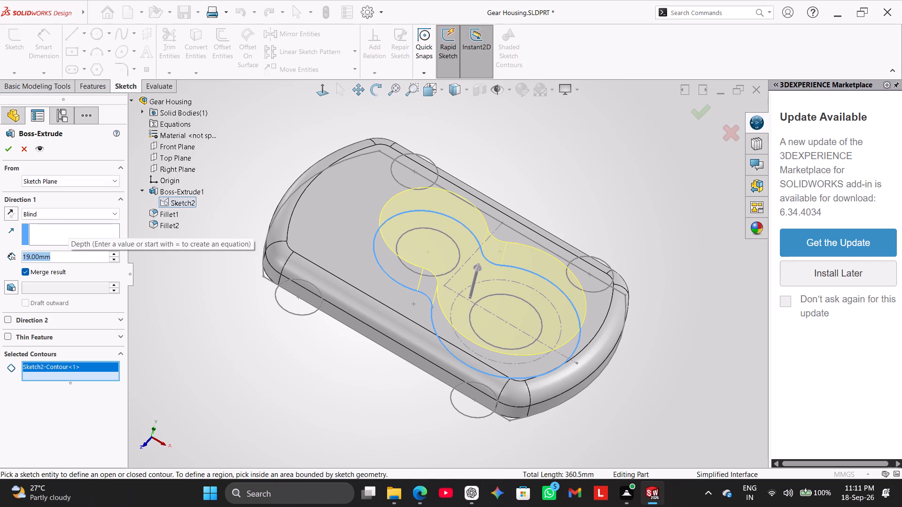
pyautogui.write('45')
pyautogui.press('Return')
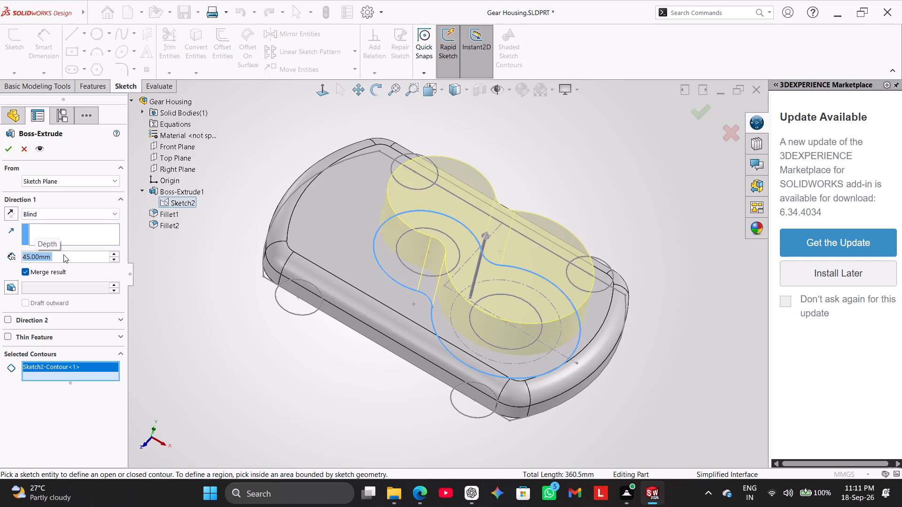
pyautogui.click(8, 151)
# Section the part with a planar cut on the Front Plane and view it normal to the cut.
pyautogui.moveTo(170, 329); pyautogui.dragTo(202, 265, button='right')
pyautogui.moveTo(174, 339); pyautogui.dragTo(229, 270, button='right')
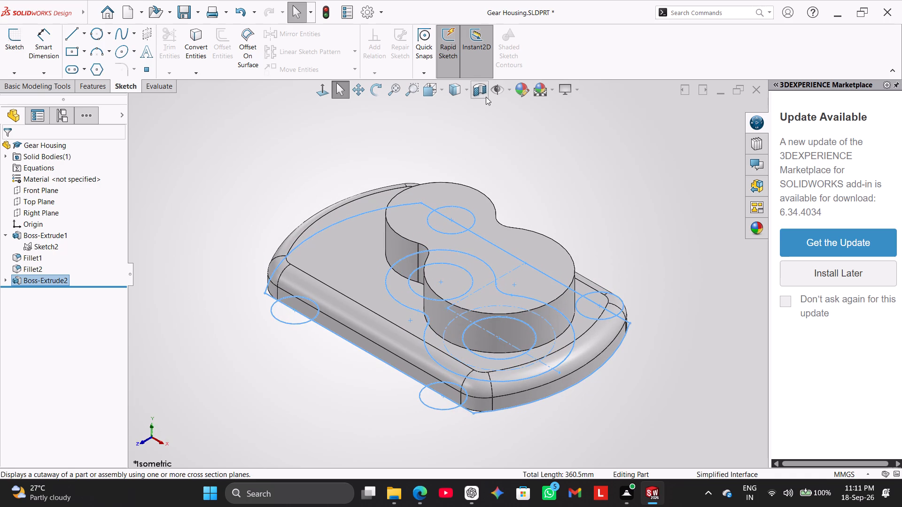
pyautogui.click(482, 90)
pyautogui.click(320, 90)
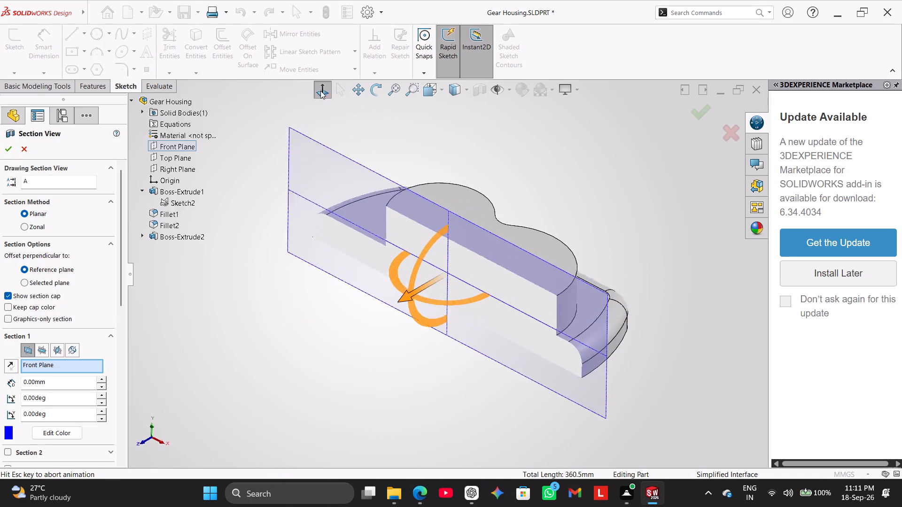
pyautogui.click(265, 369)
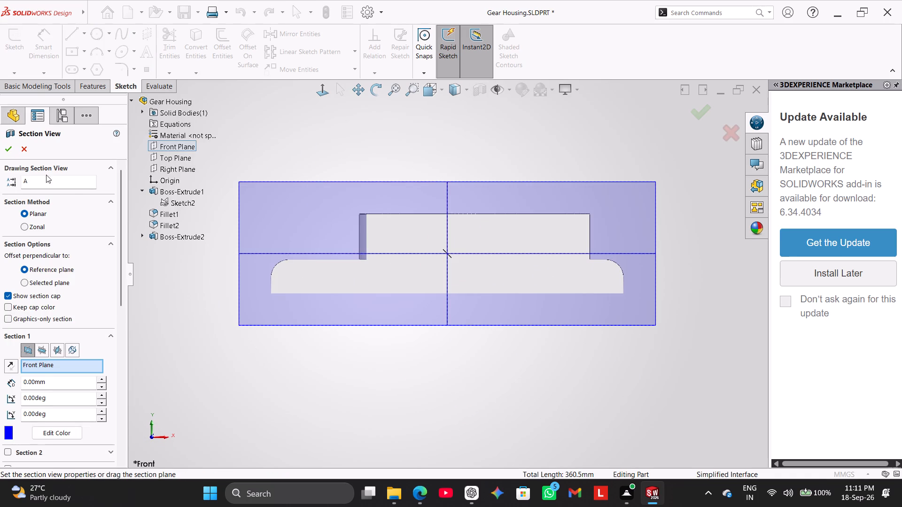
pyautogui.click(14, 149)
pyautogui.click(205, 346)
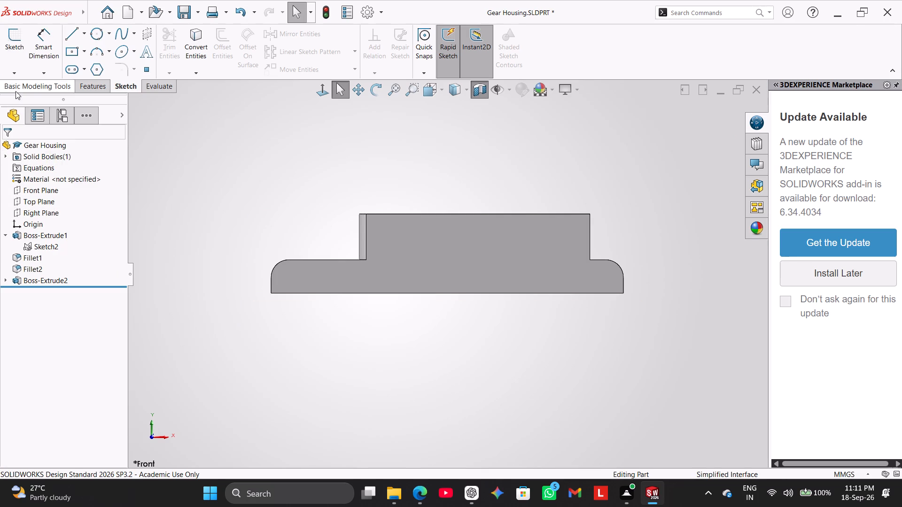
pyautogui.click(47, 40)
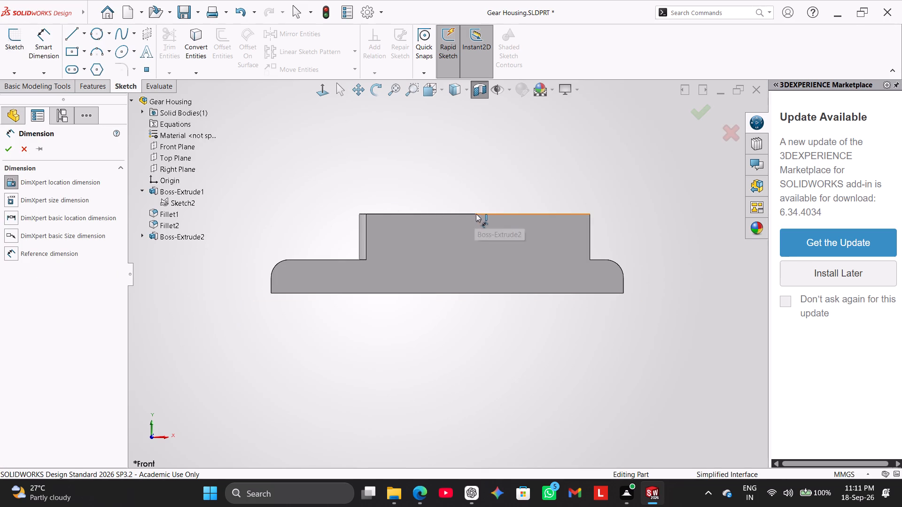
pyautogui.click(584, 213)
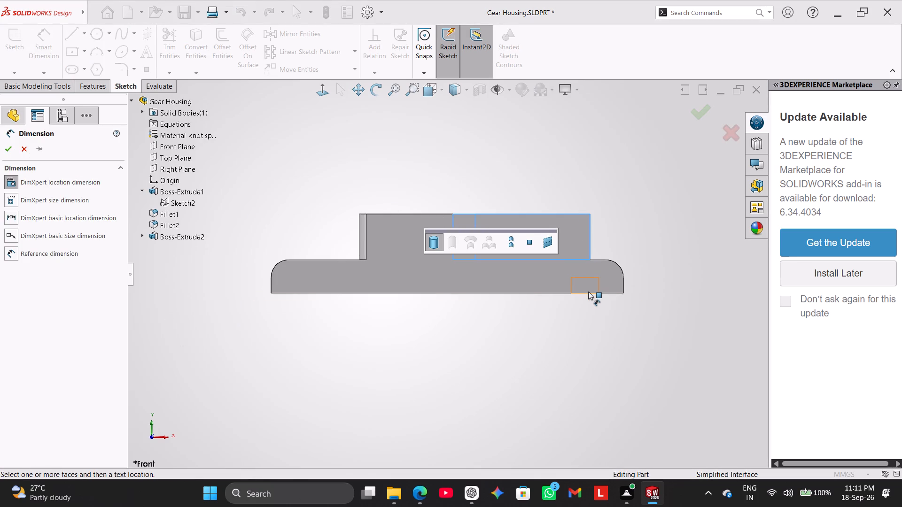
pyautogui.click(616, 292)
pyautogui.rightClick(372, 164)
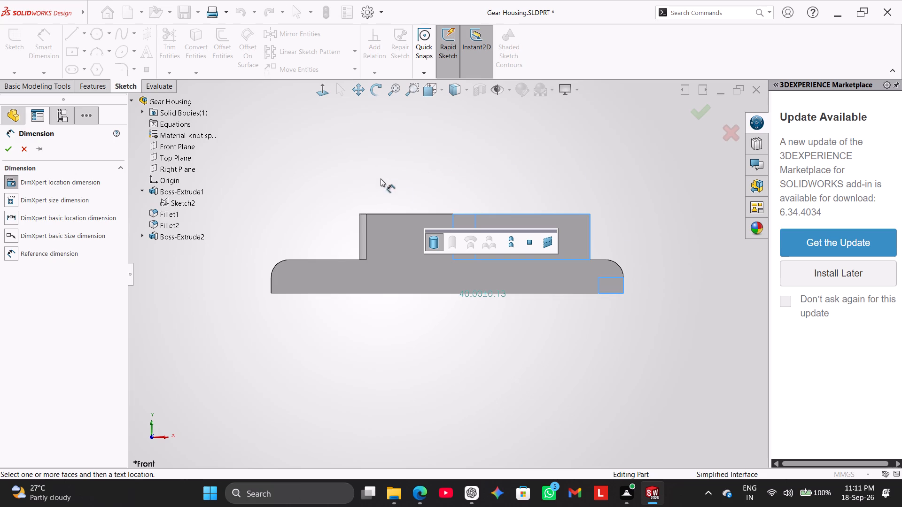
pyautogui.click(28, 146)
# Add a DimXpert location dimension between the boss's curved side face and the base plate's curved end face.
pyautogui.click(47, 42)
pyautogui.scroll(-3, 534, 265)
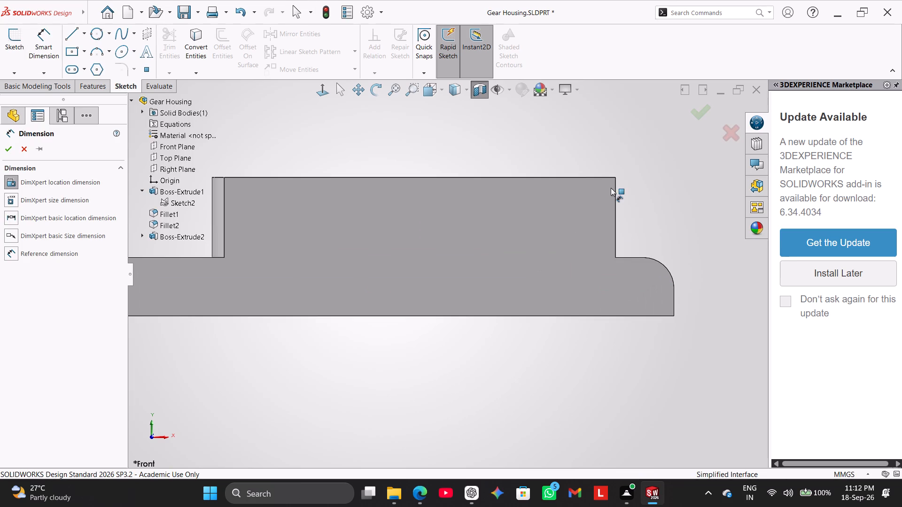
pyautogui.scroll(-3, 620, 177)
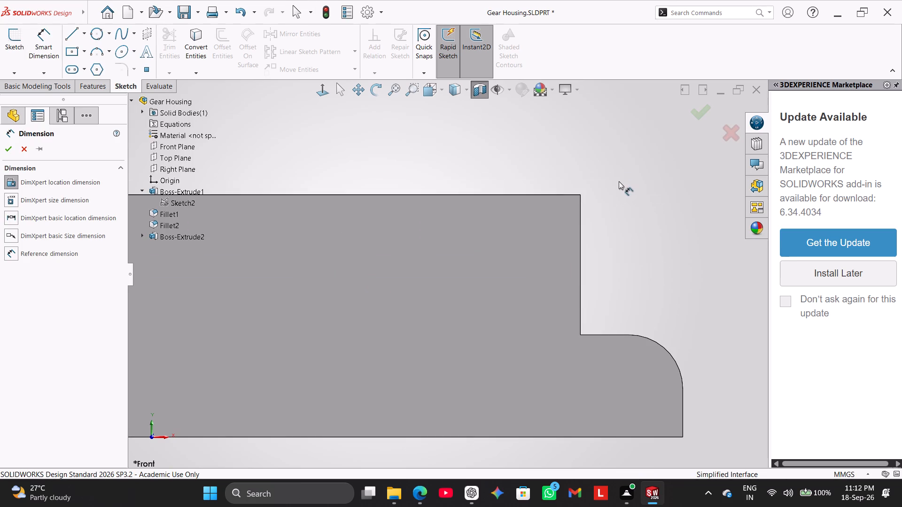
pyautogui.click(581, 194)
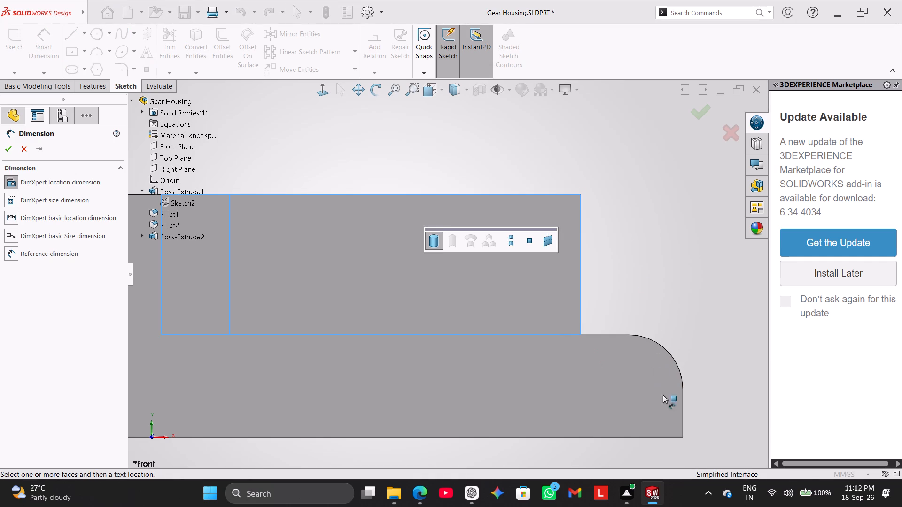
pyautogui.click(683, 437)
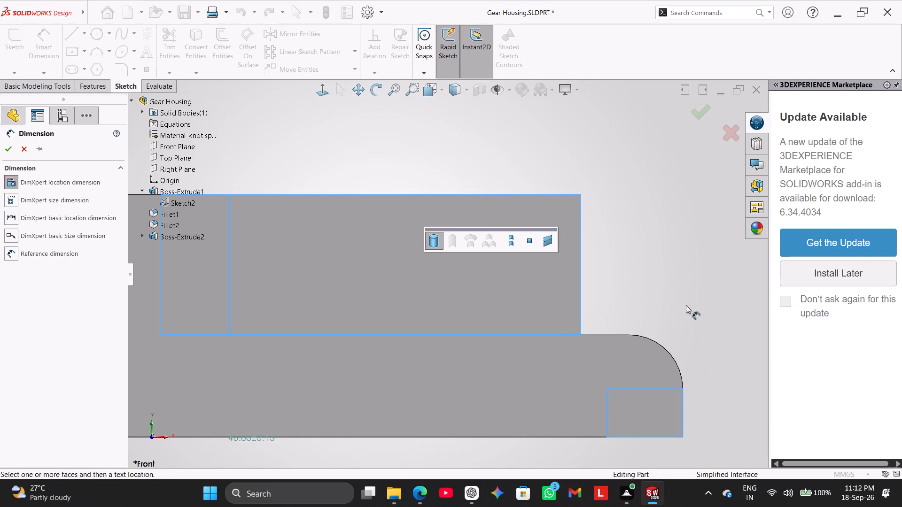
pyautogui.scroll(5, 686, 305)
pyautogui.click(589, 210)
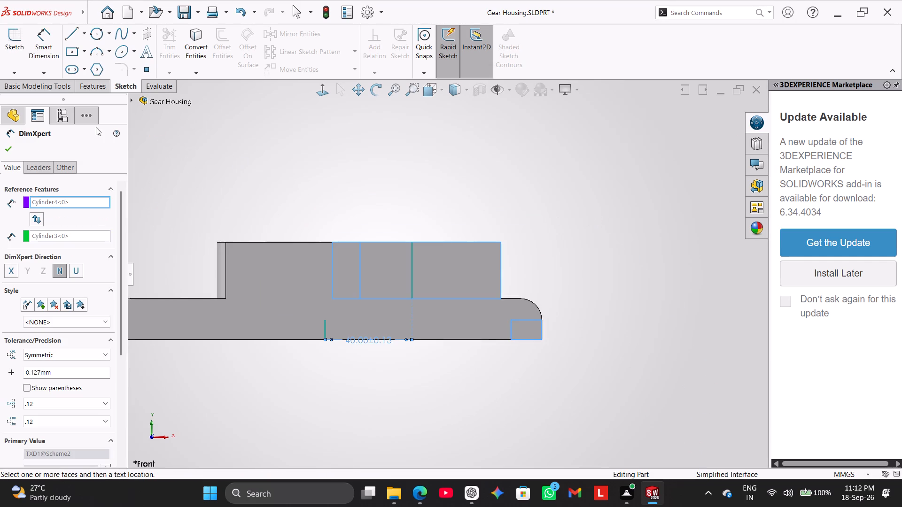
pyautogui.click(5, 154)
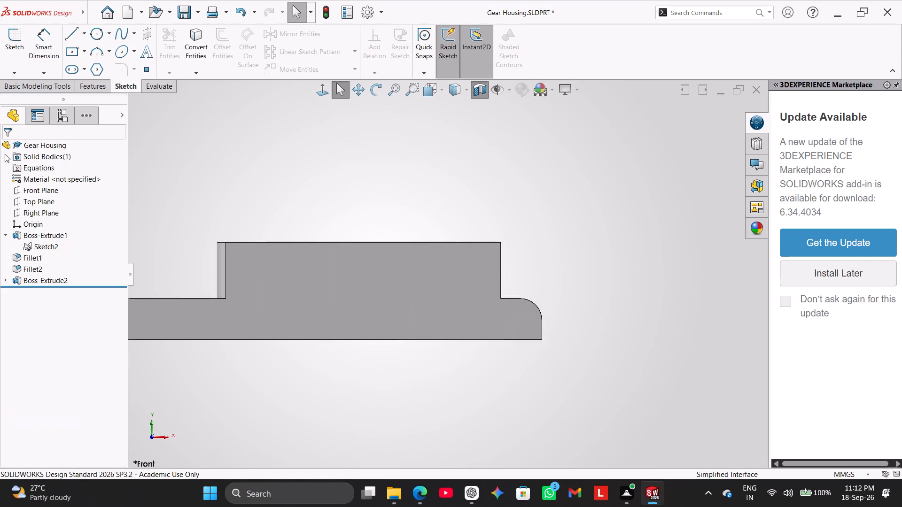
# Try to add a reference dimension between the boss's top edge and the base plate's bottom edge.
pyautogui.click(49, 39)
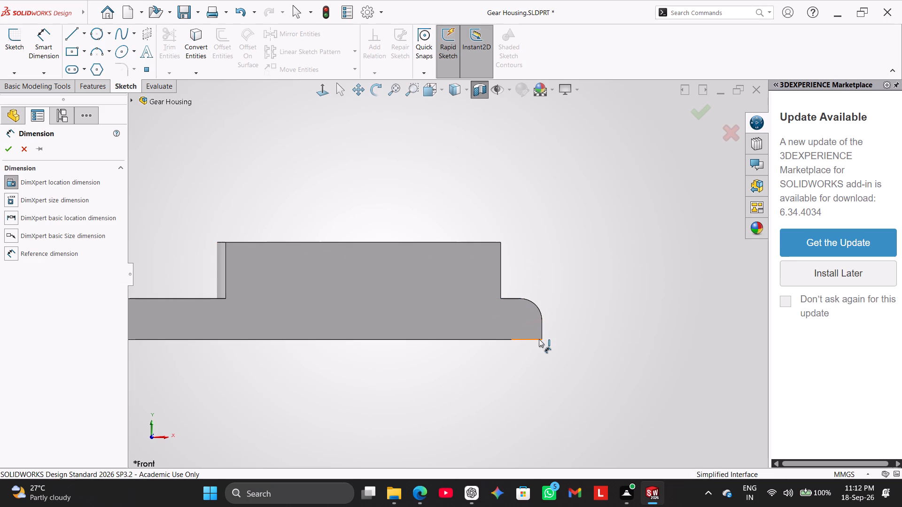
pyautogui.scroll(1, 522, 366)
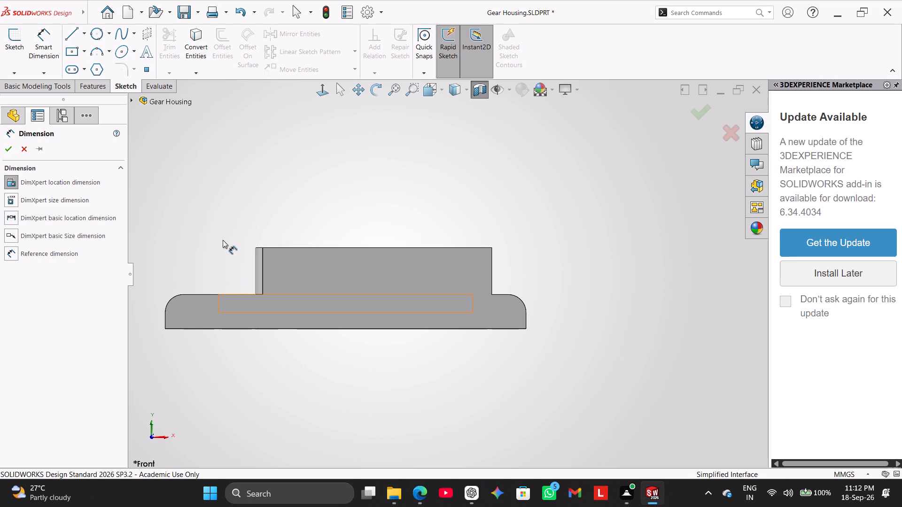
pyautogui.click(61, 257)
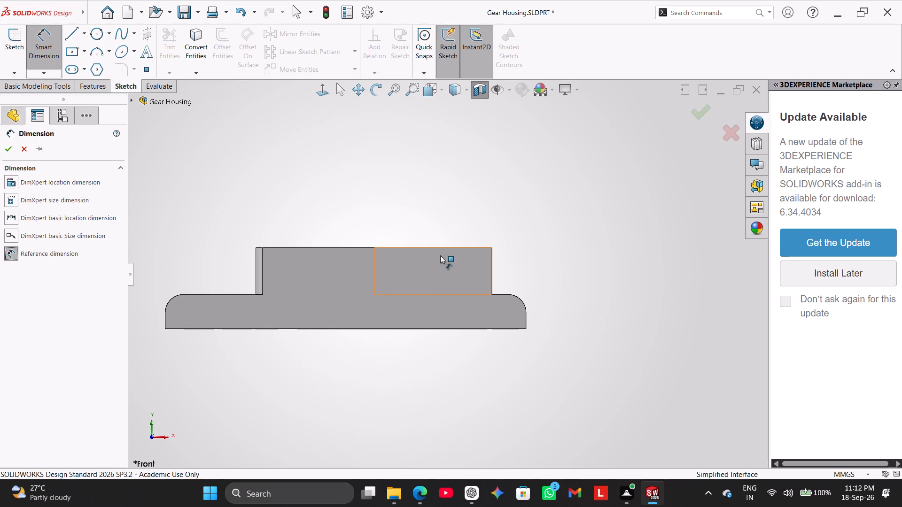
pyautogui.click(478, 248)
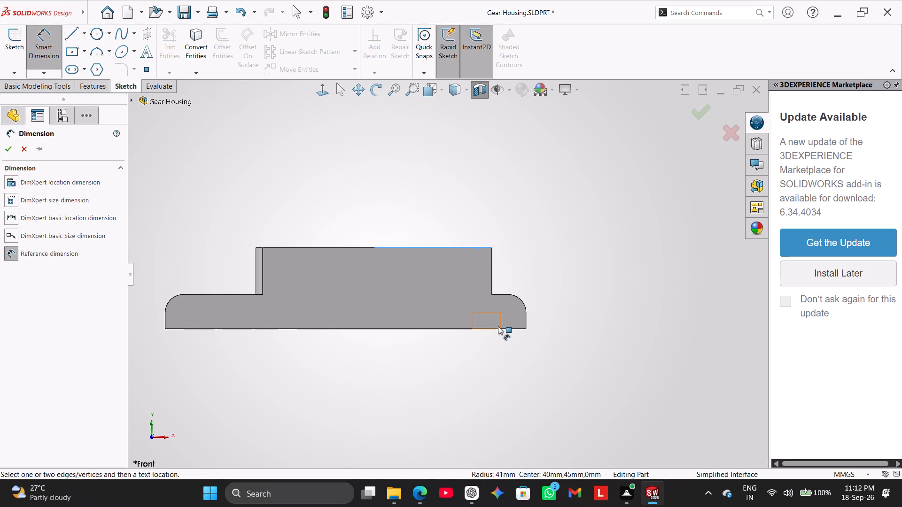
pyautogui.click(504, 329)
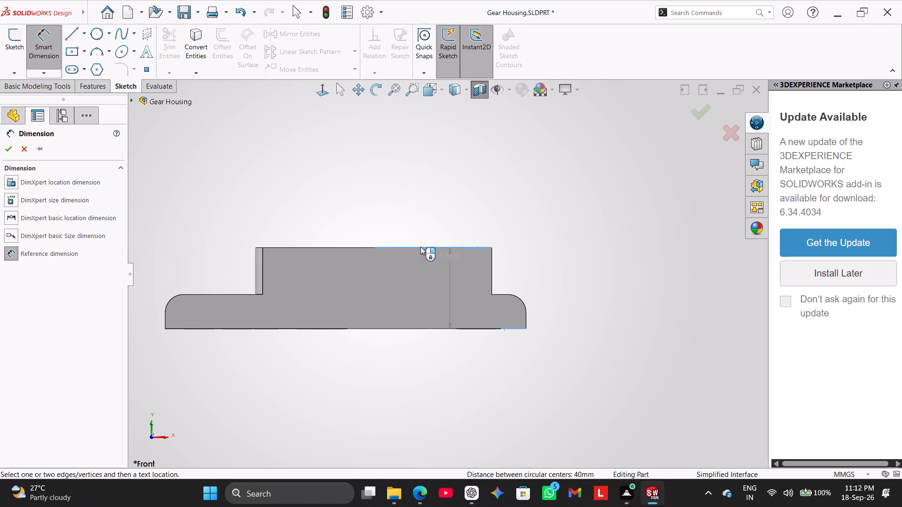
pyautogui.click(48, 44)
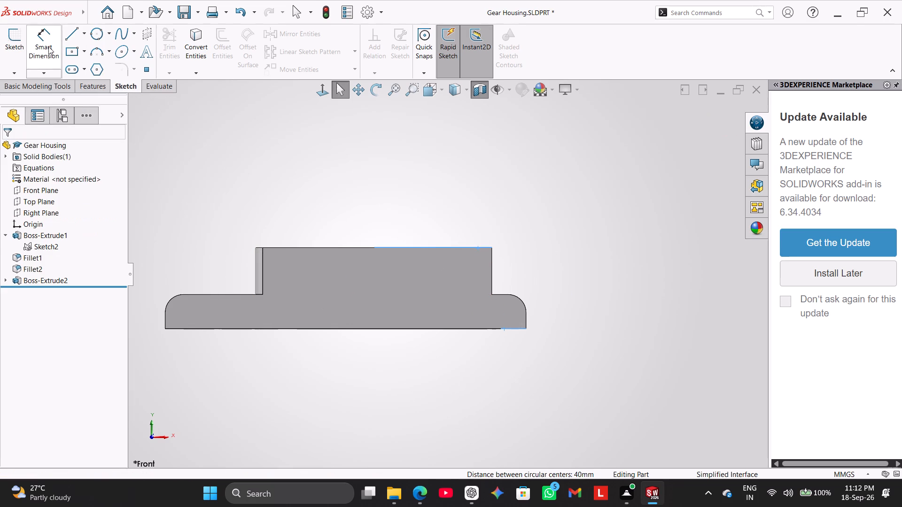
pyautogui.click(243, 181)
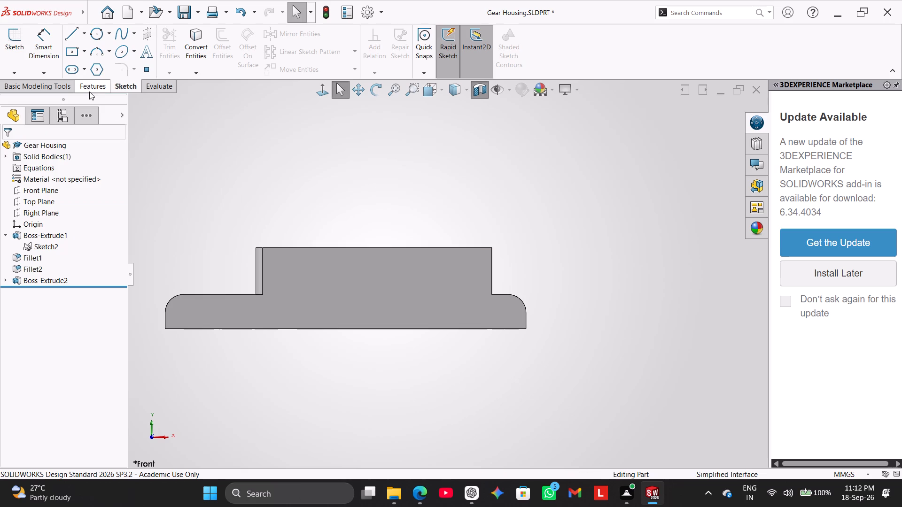
# Turn off the section view and show the whole housing in the isometric view.
pyautogui.click(474, 94)
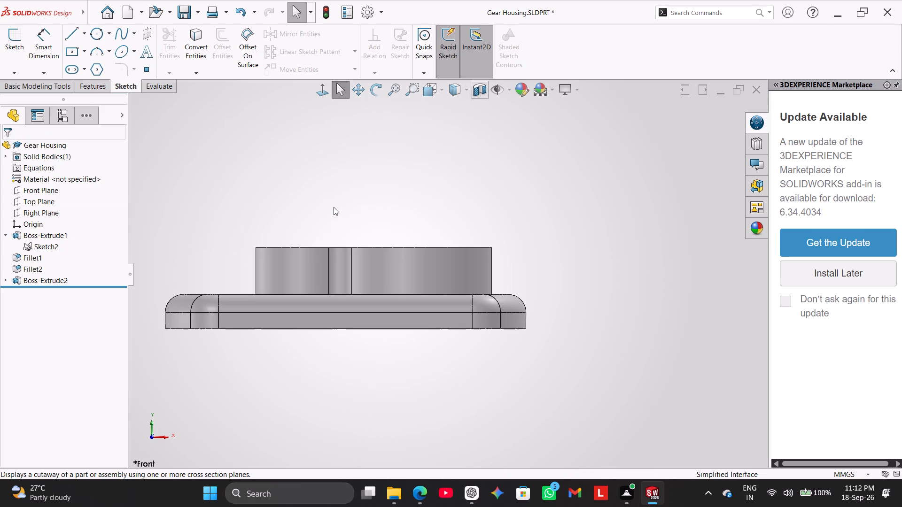
pyautogui.click(334, 207)
pyautogui.moveTo(233, 228); pyautogui.dragTo(262, 187, button='right')
pyautogui.click(197, 249)
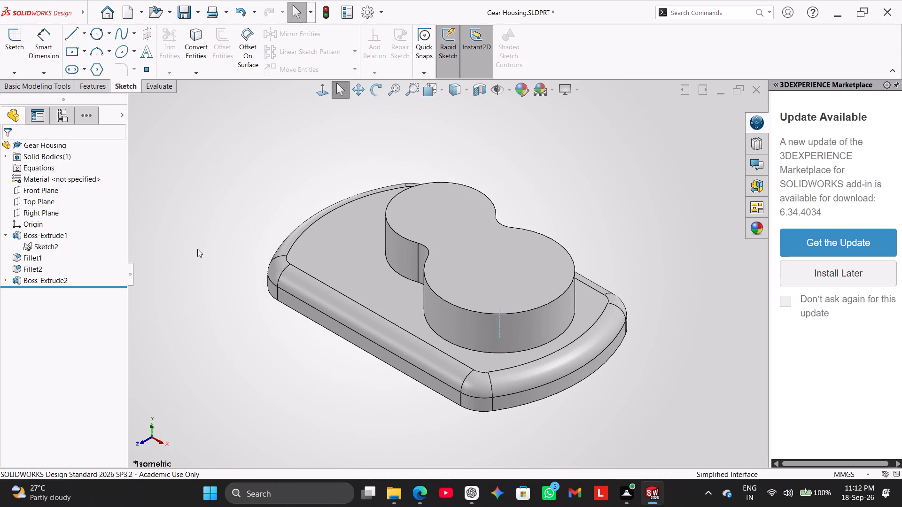
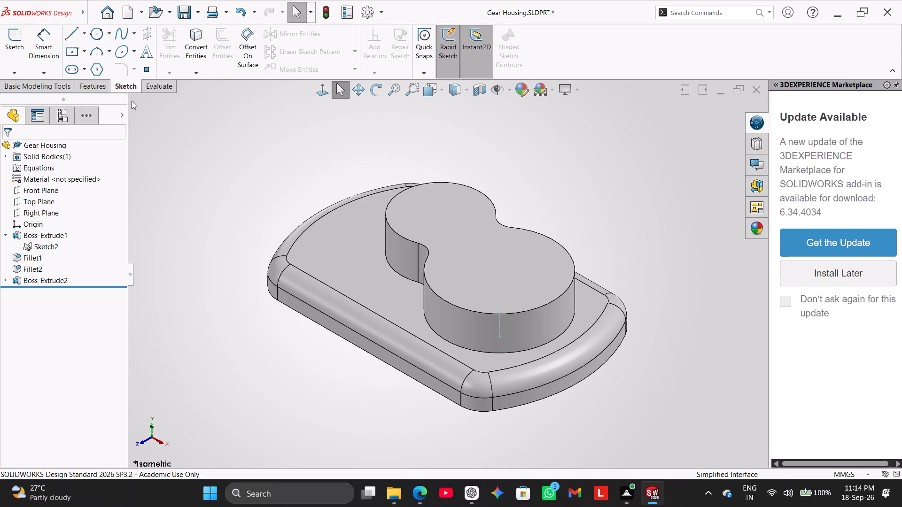
# Start an extruded cut from Sketch2 using only the inner circle contour of the boss's smaller lobe.
pyautogui.click(101, 87)
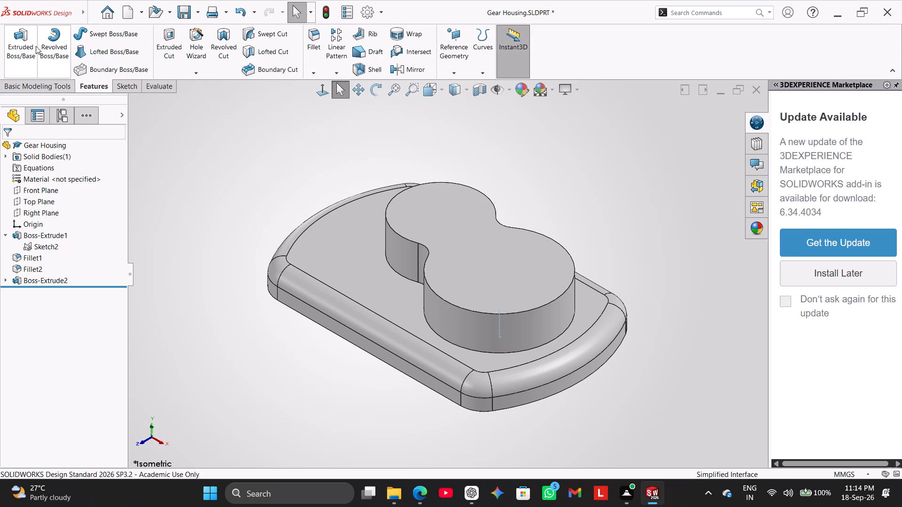
pyautogui.click(169, 49)
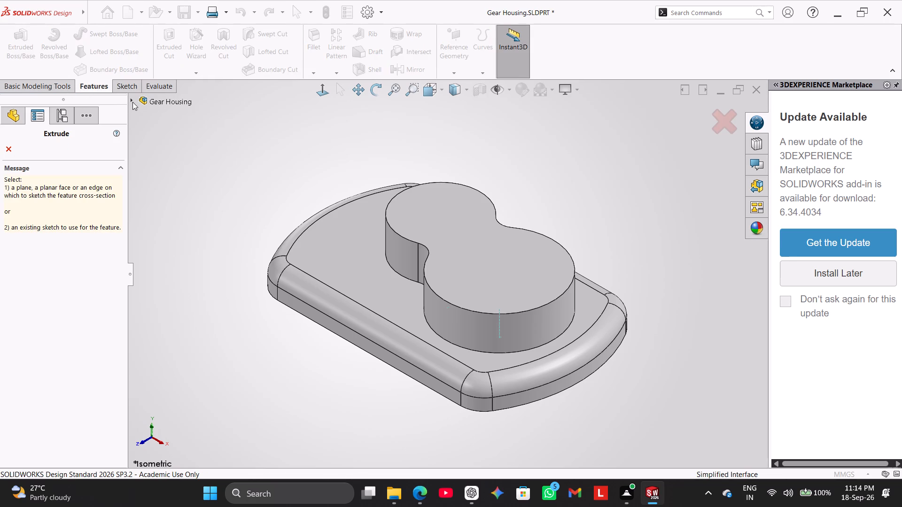
pyautogui.click(132, 99)
pyautogui.click(143, 234)
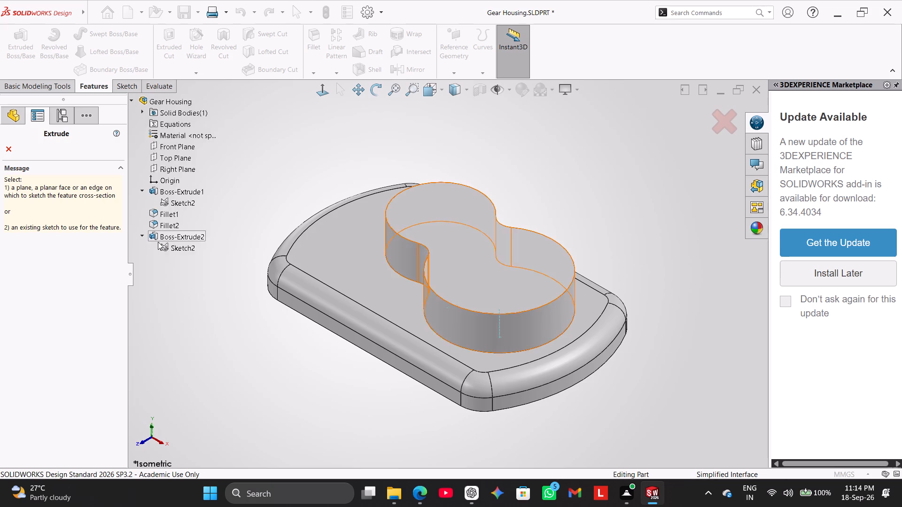
pyautogui.click(166, 246)
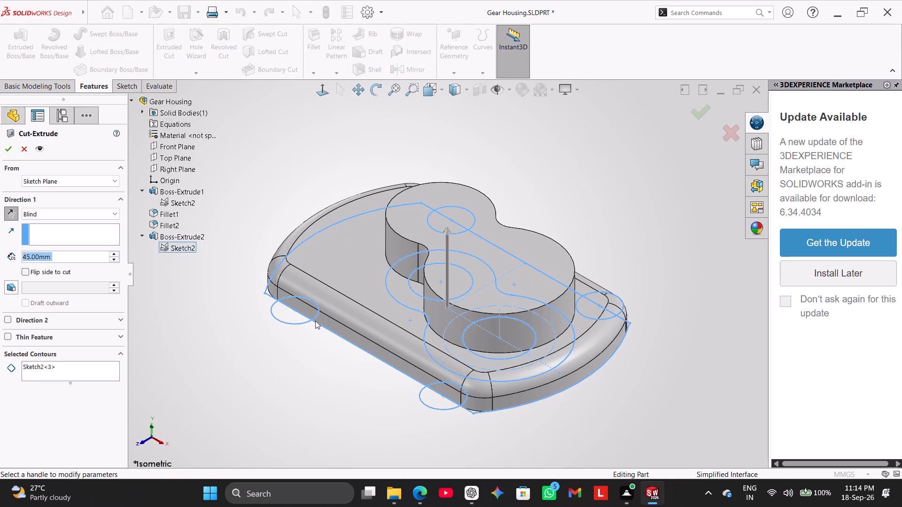
pyautogui.rightClick(94, 367)
pyautogui.click(127, 373)
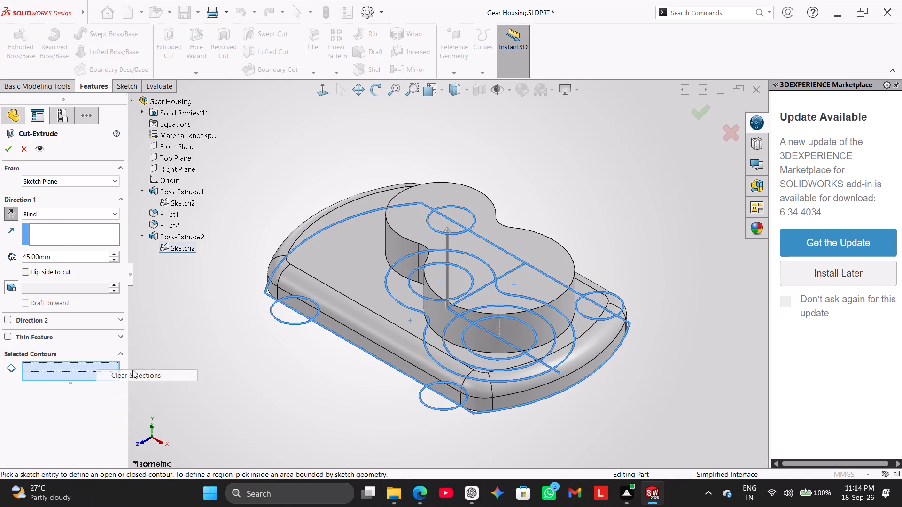
pyautogui.click(416, 293)
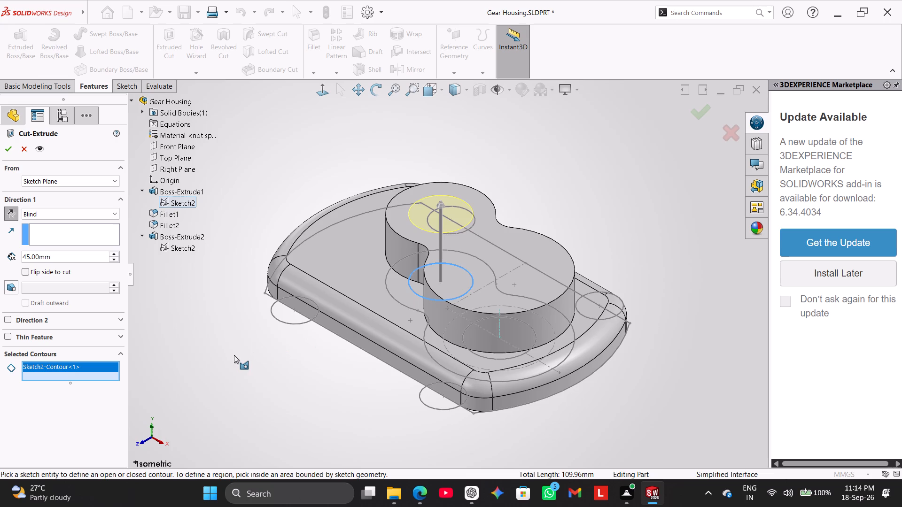
pyautogui.moveTo(227, 352); pyautogui.dragTo(247, 378, button='middle')
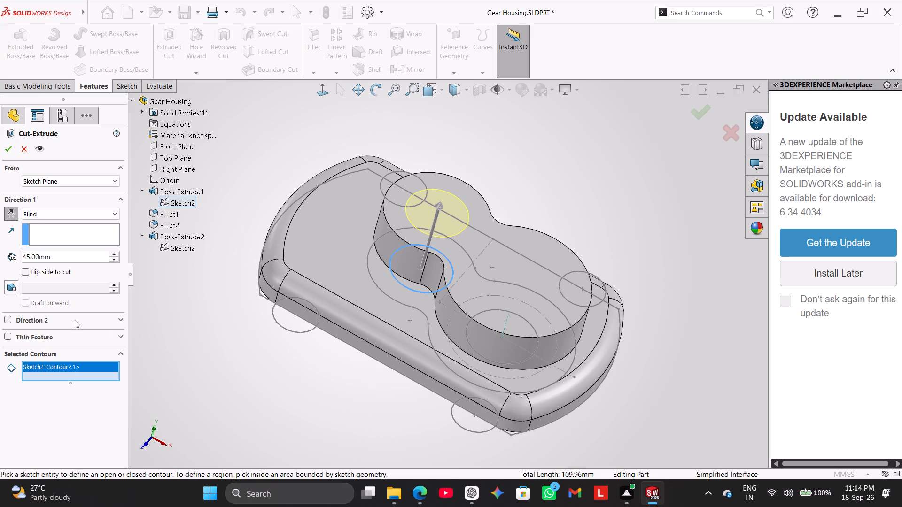
# Set the cut to start from an offset of 45 mm above the sketch plane.
pyautogui.click(106, 181)
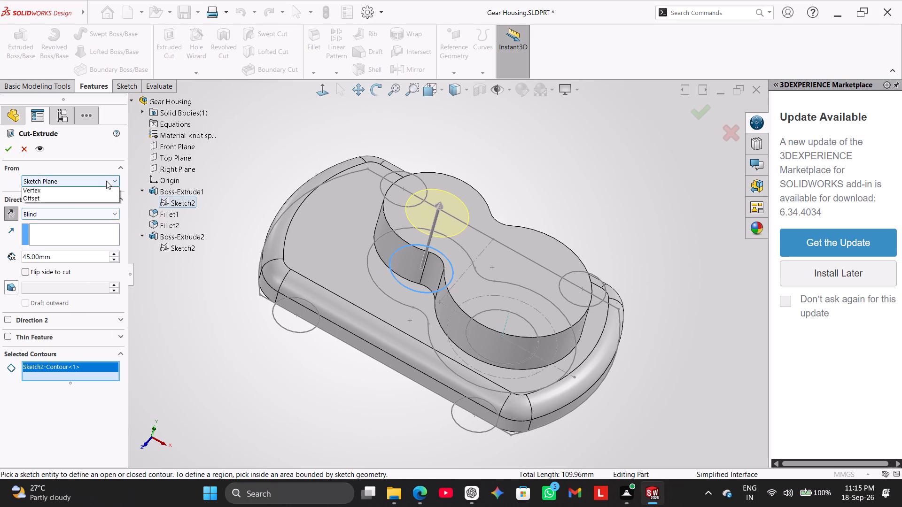
pyautogui.click(102, 215)
pyautogui.doubleClick(92, 202)
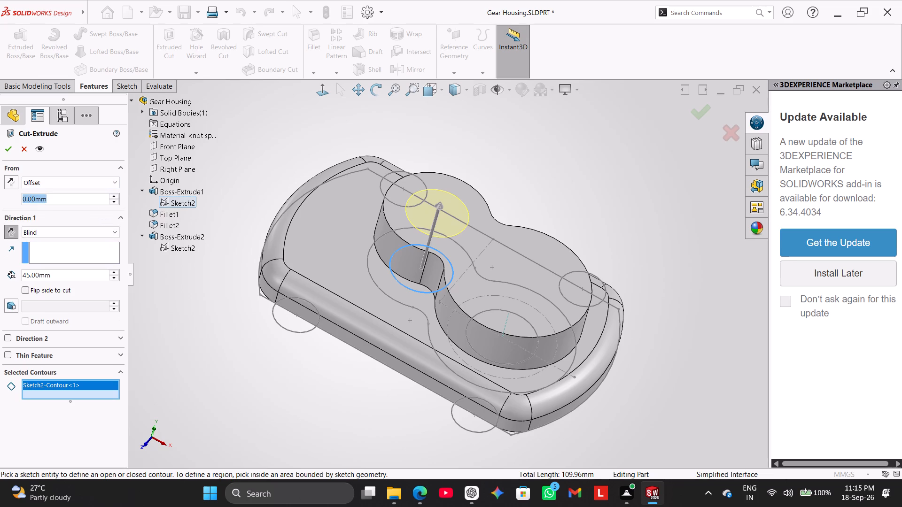
pyautogui.write('45')
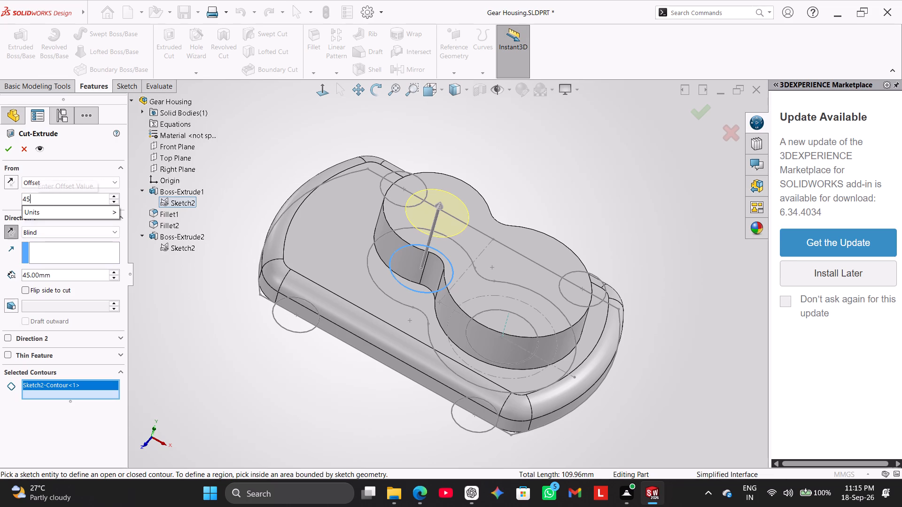
pyautogui.press('Return')
pyautogui.press('.')
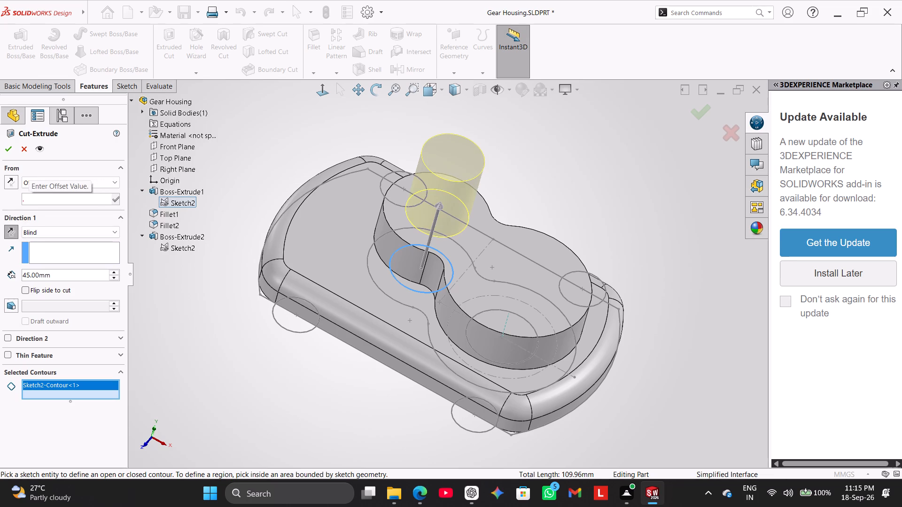
# Reverse the cut direction down into the boss and set the blind depth to 5 mm.
pyautogui.click(11, 234)
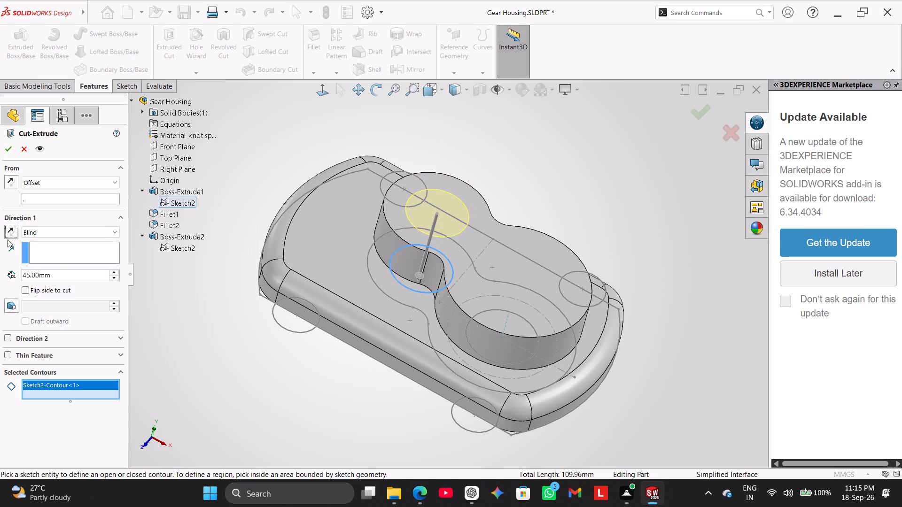
pyautogui.doubleClick(82, 279)
pyautogui.click(82, 278)
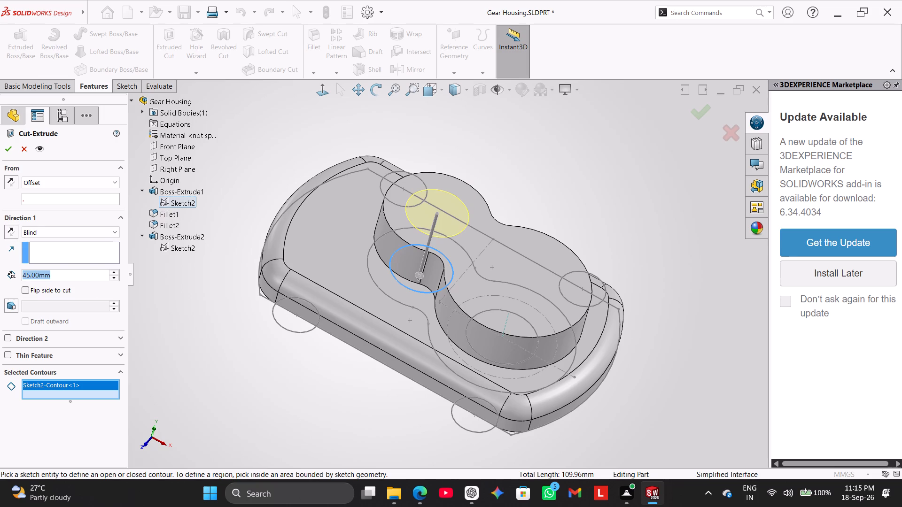
pyautogui.press('5')
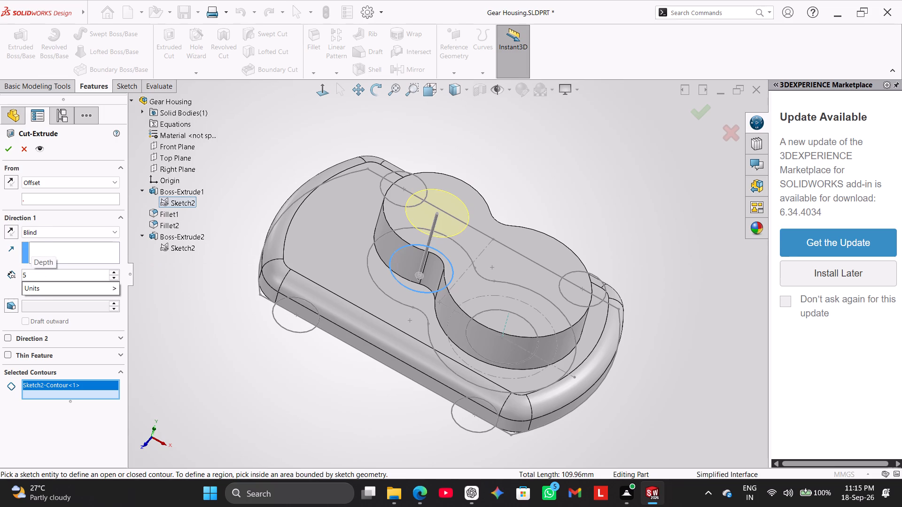
pyautogui.press('Return')
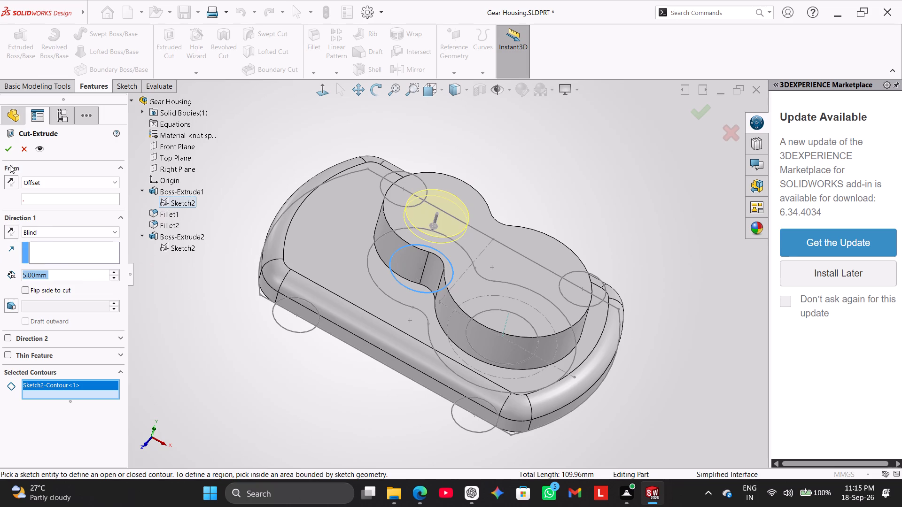
pyautogui.click(9, 149)
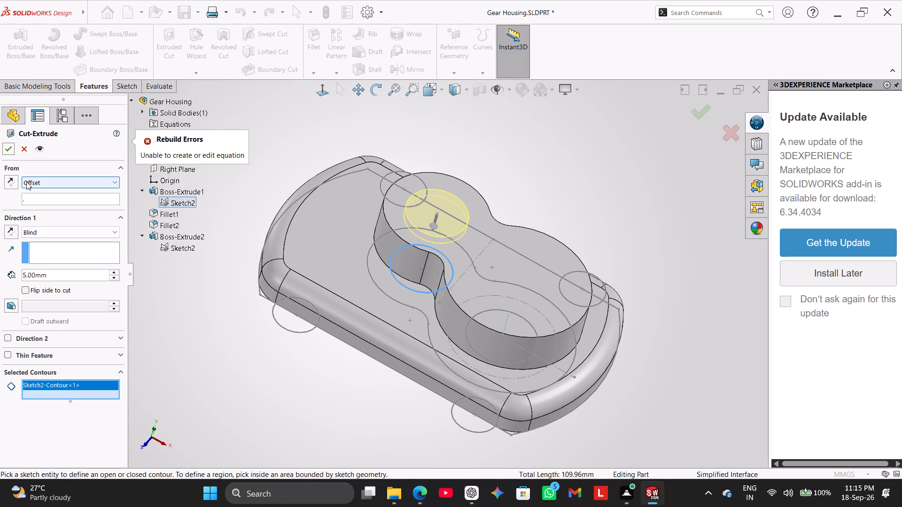
pyautogui.click(8, 144)
# Re-enter the start offset as 45 mm, check the offset and cut directions, and finish the circular recess cut.
pyautogui.click(55, 200)
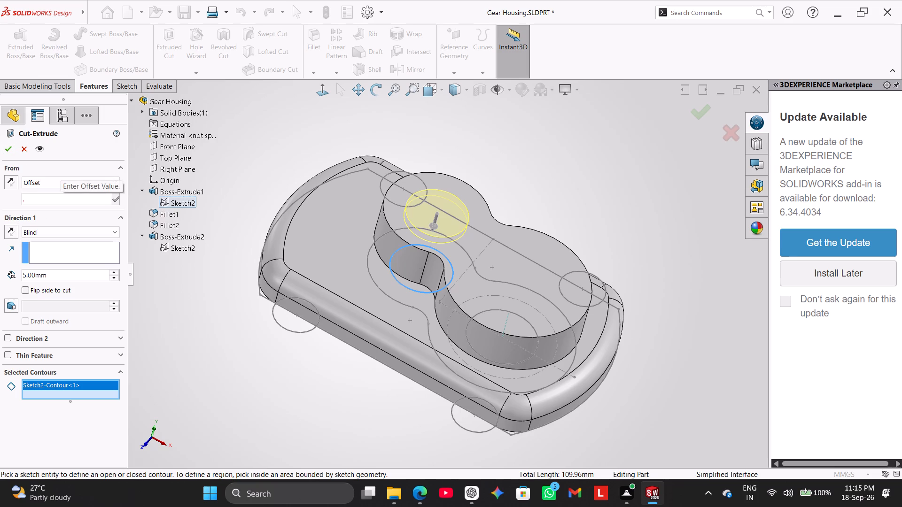
pyautogui.press('BackSpace')
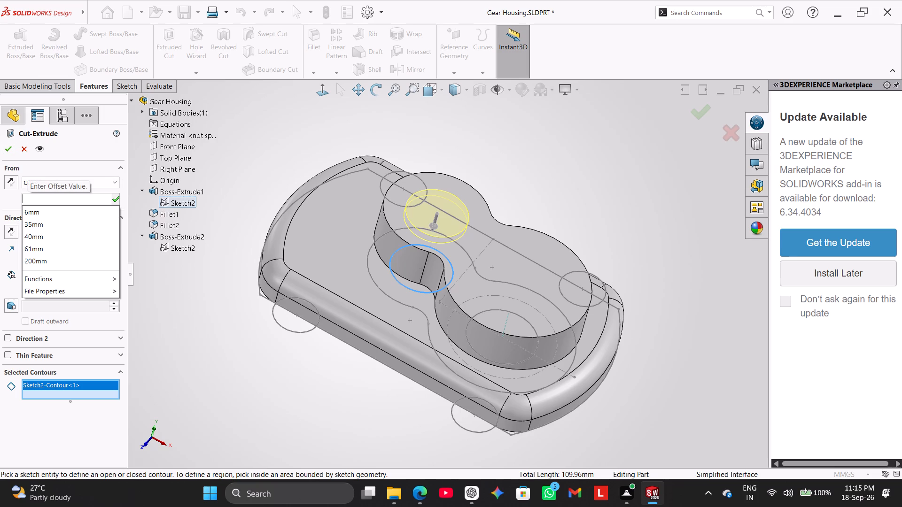
pyautogui.write('45')
pyautogui.press('Return')
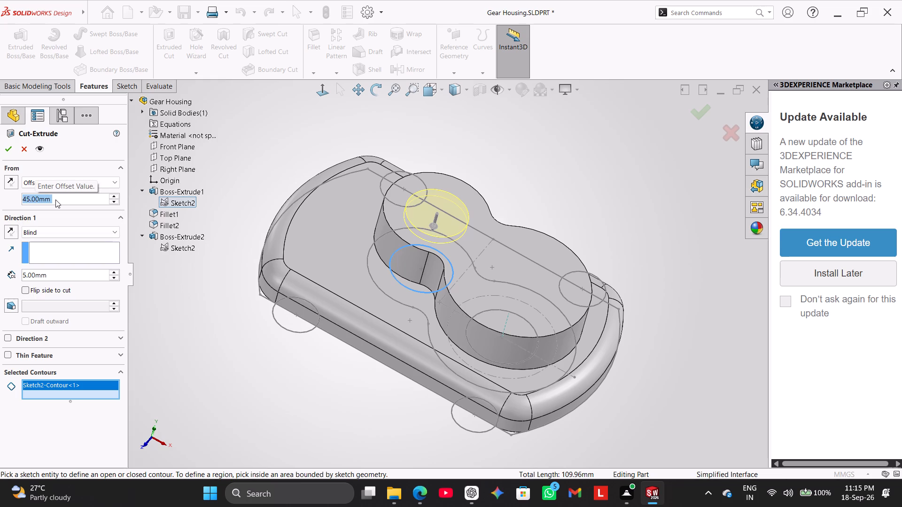
pyautogui.click(11, 183)
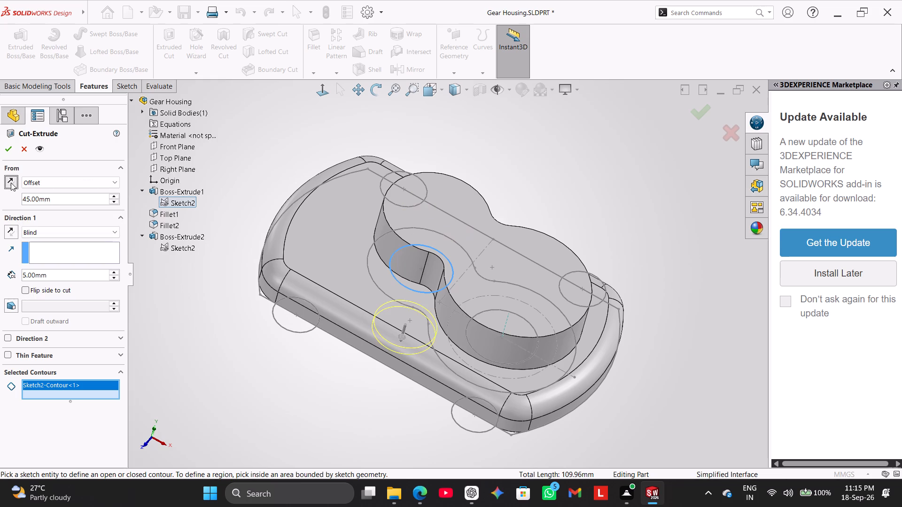
pyautogui.click(11, 183)
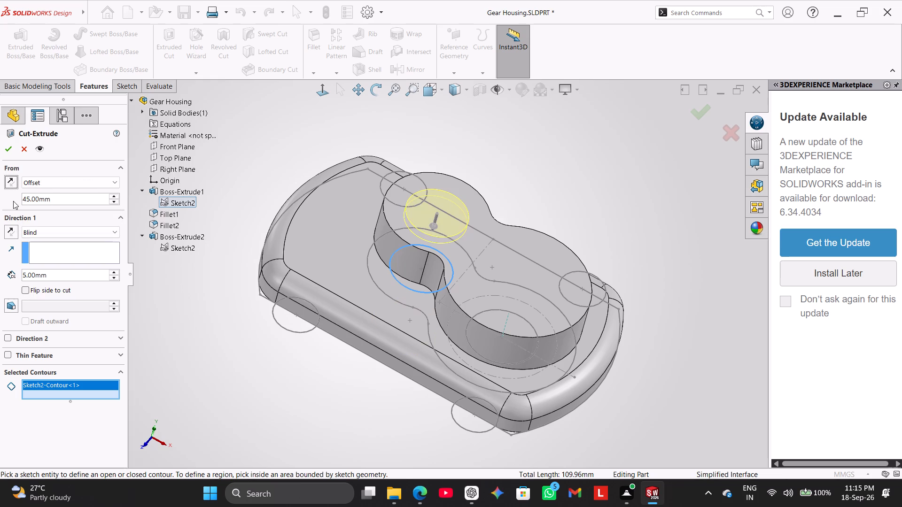
pyautogui.click(15, 228)
pyautogui.click(15, 228)
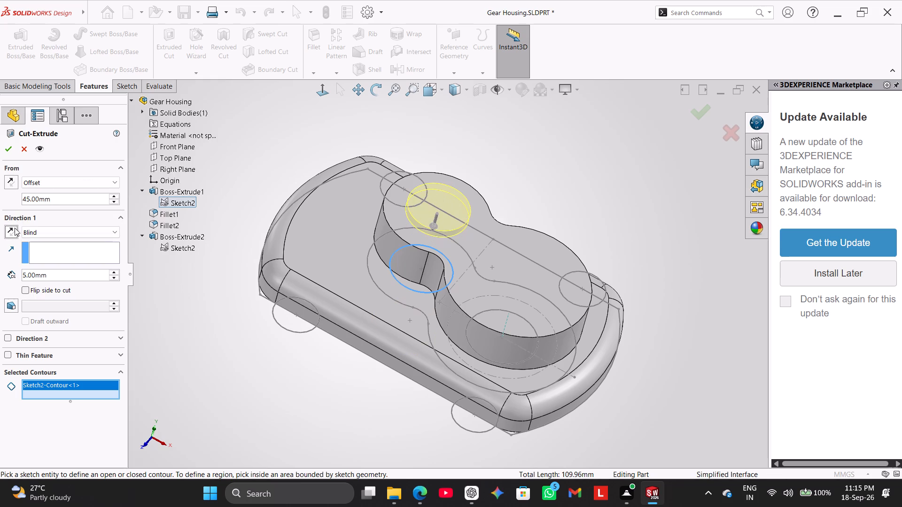
pyautogui.click(12, 151)
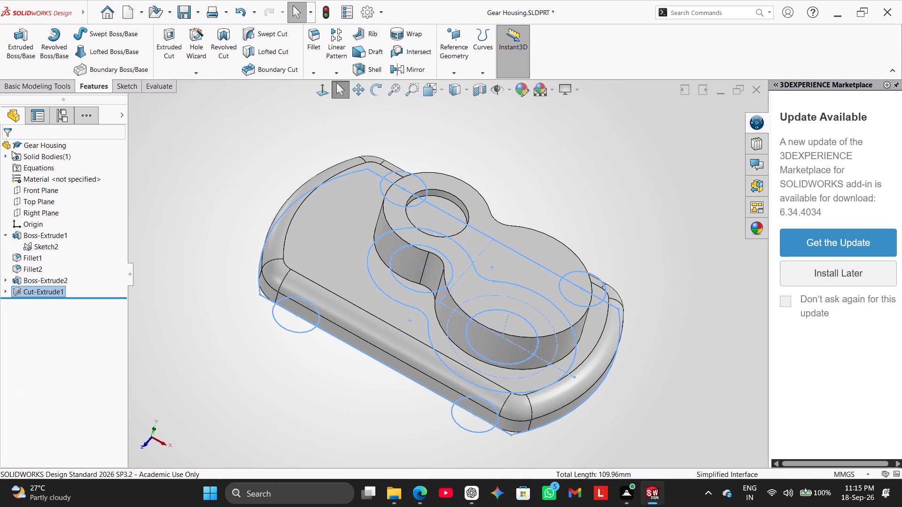
pyautogui.click(188, 211)
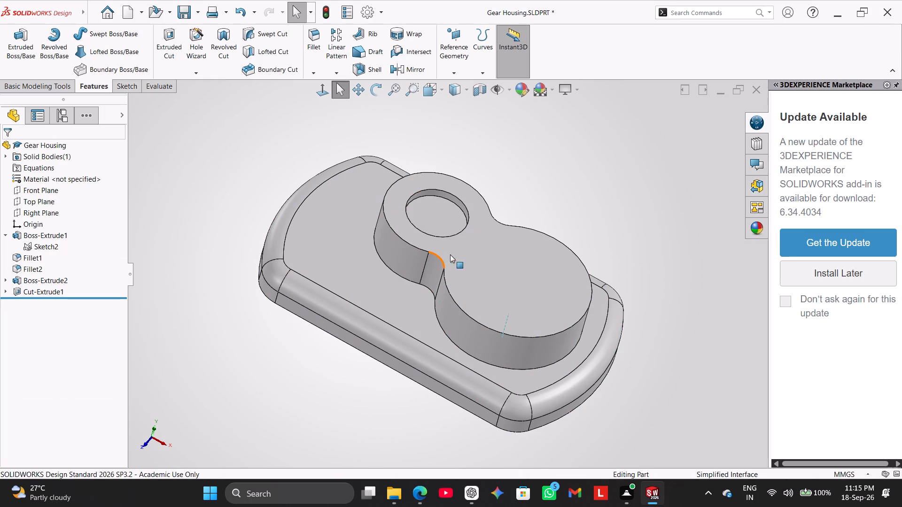
# Open a sketch on the boss's top face and draw a circle about 23 mm in diameter concentric with the recess.
pyautogui.rightClick(476, 251)
pyautogui.click(501, 240)
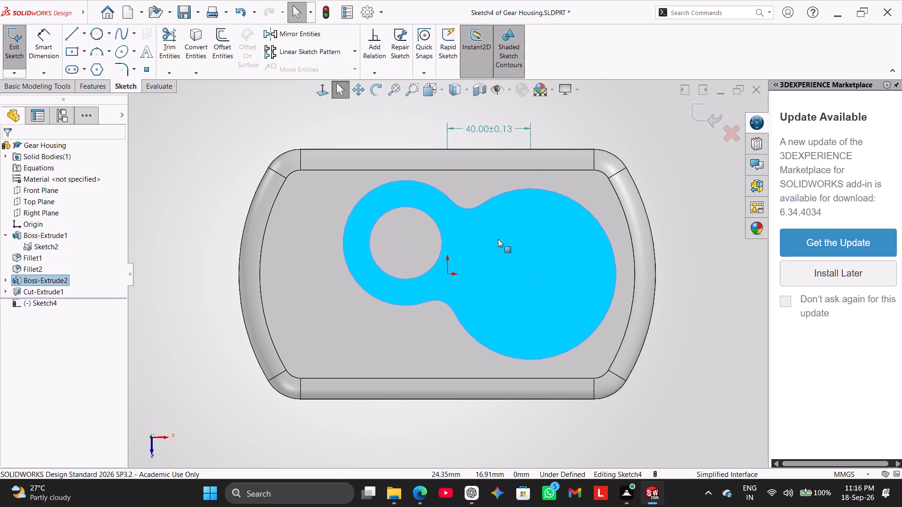
pyautogui.click(226, 161)
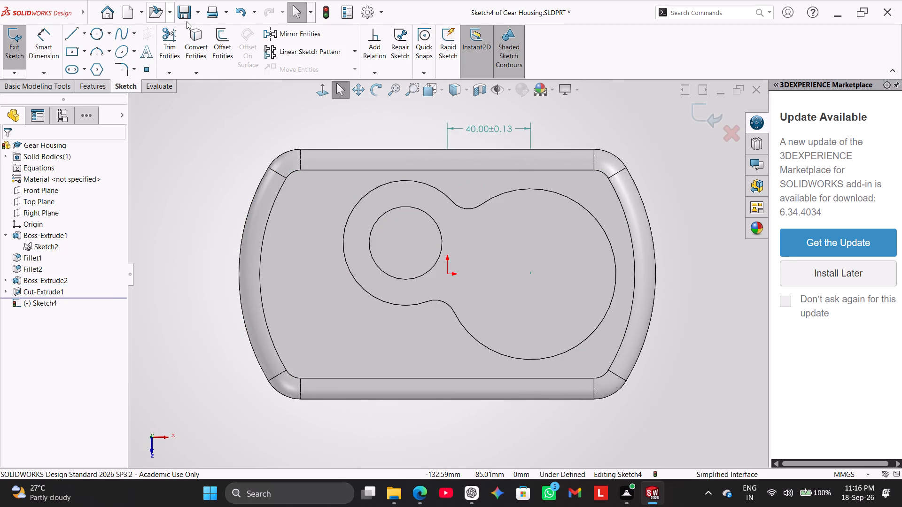
pyautogui.moveTo(170, 168); pyautogui.dragTo(169, 96, button='right')
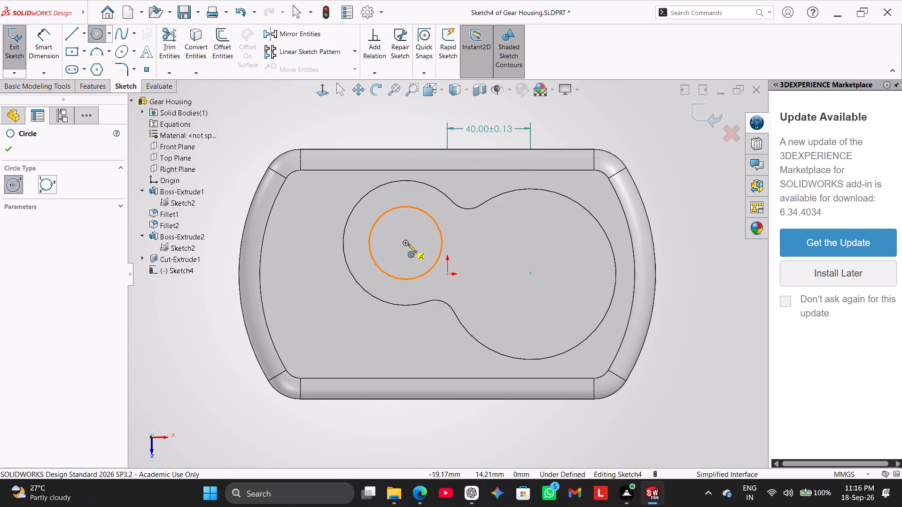
pyautogui.click(405, 242)
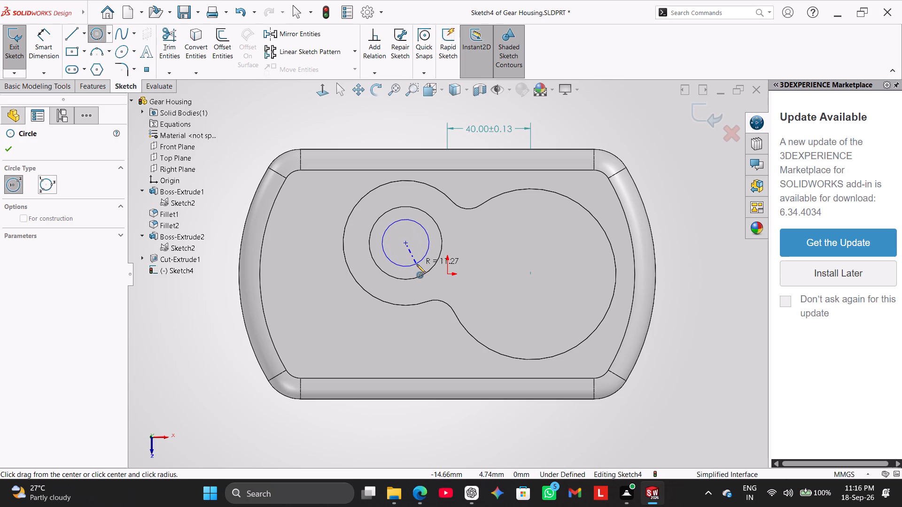
pyautogui.click(417, 264)
# Dimension the new circle's diameter as 28 mm.
pyautogui.click(45, 40)
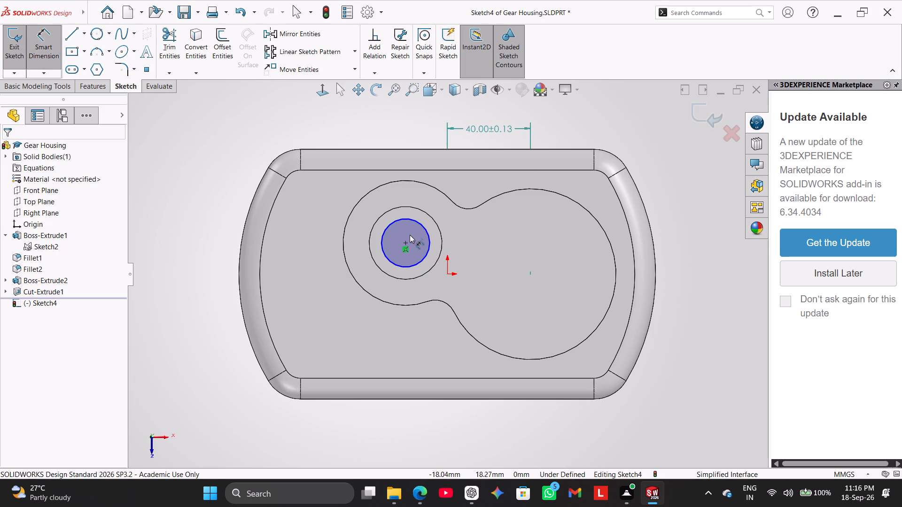
pyautogui.click(411, 220)
pyautogui.click(324, 189)
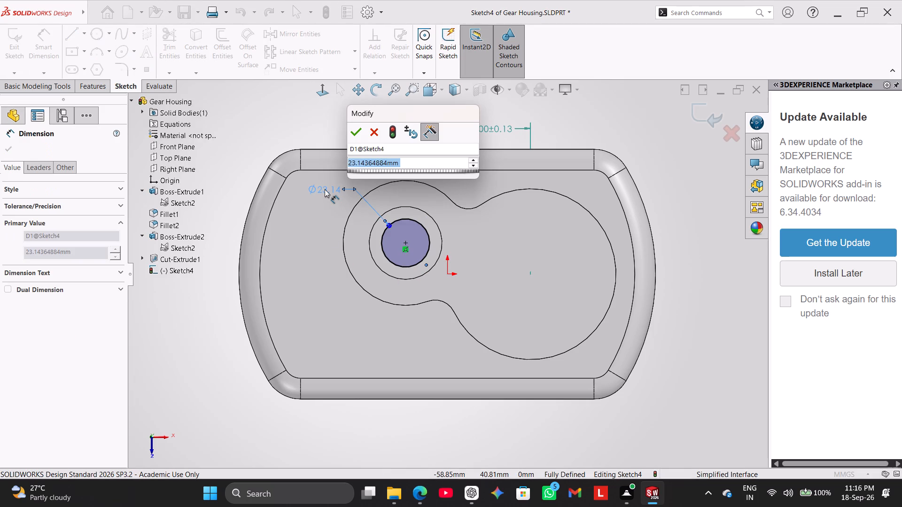
pyautogui.write('28')
pyautogui.press('Return')
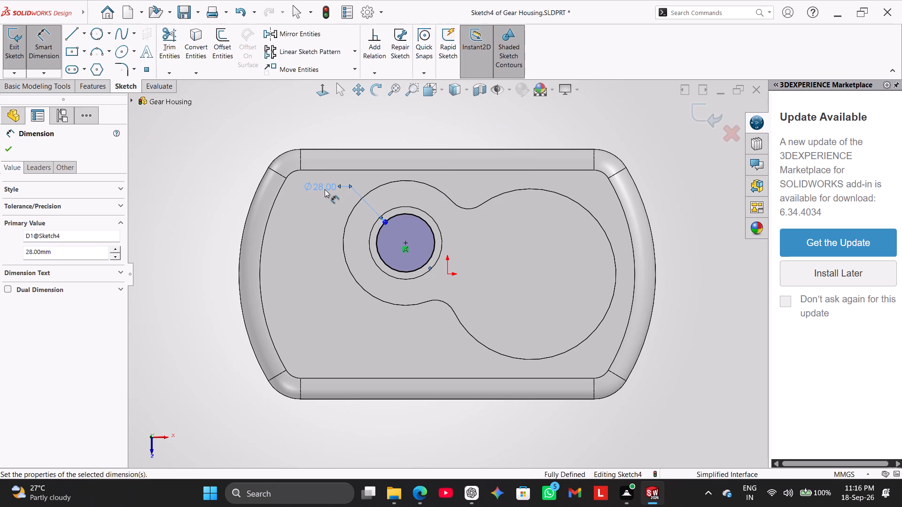
pyautogui.click(215, 168)
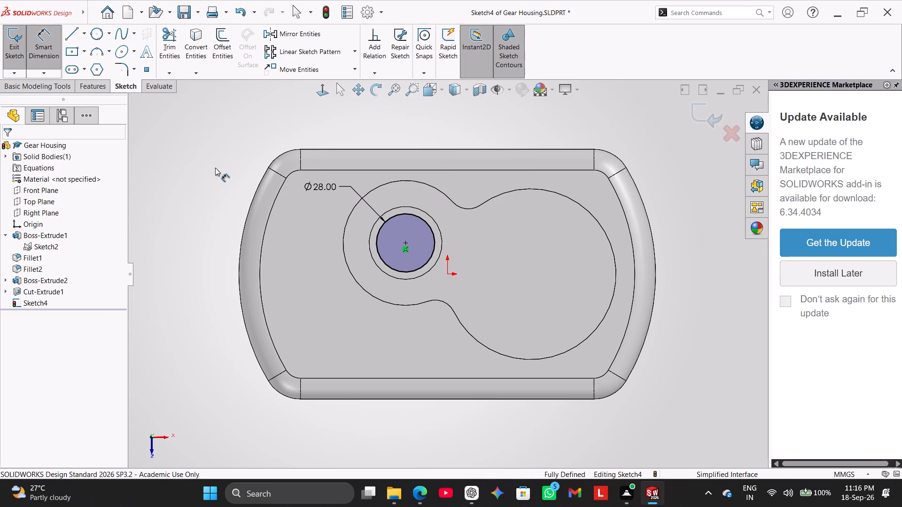
# Cut the 28 mm circle Through All to make the bore below the circular recess.
pyautogui.click(98, 85)
pyautogui.click(163, 47)
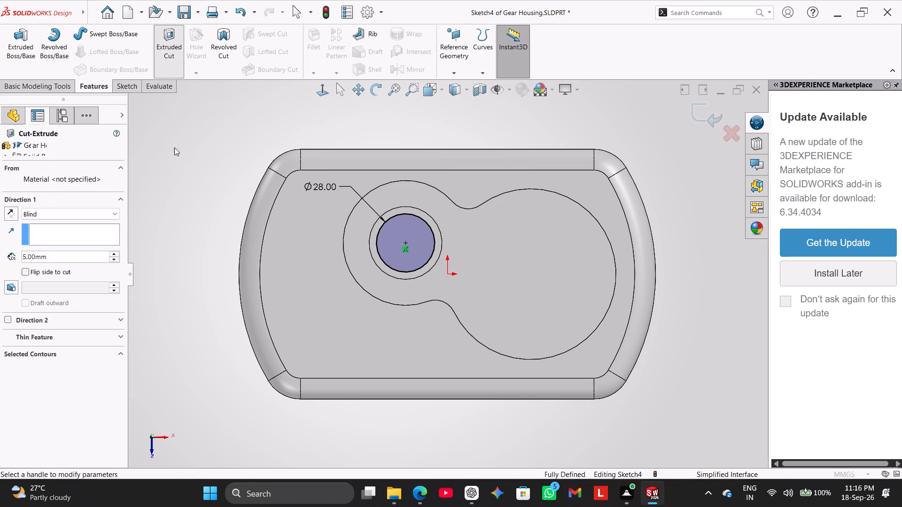
pyautogui.moveTo(201, 232); pyautogui.dragTo(220, 124, button='middle')
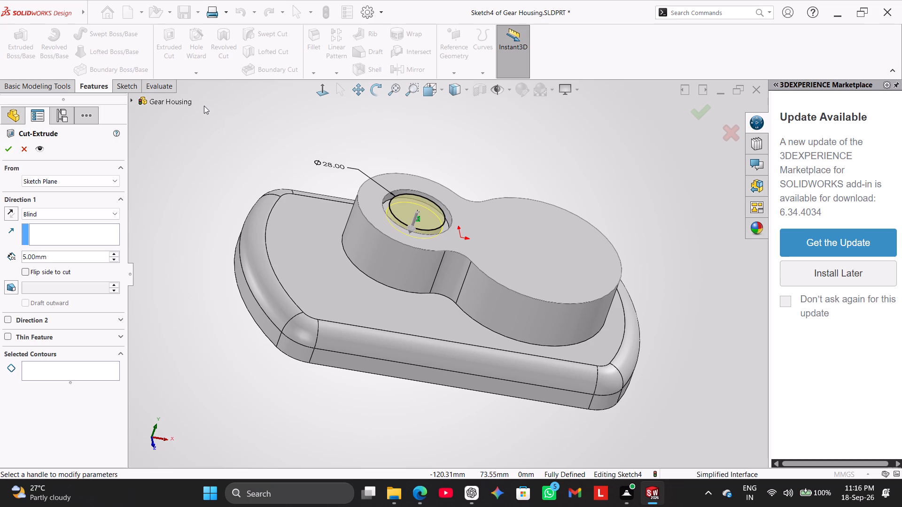
pyautogui.click(103, 213)
pyautogui.click(106, 235)
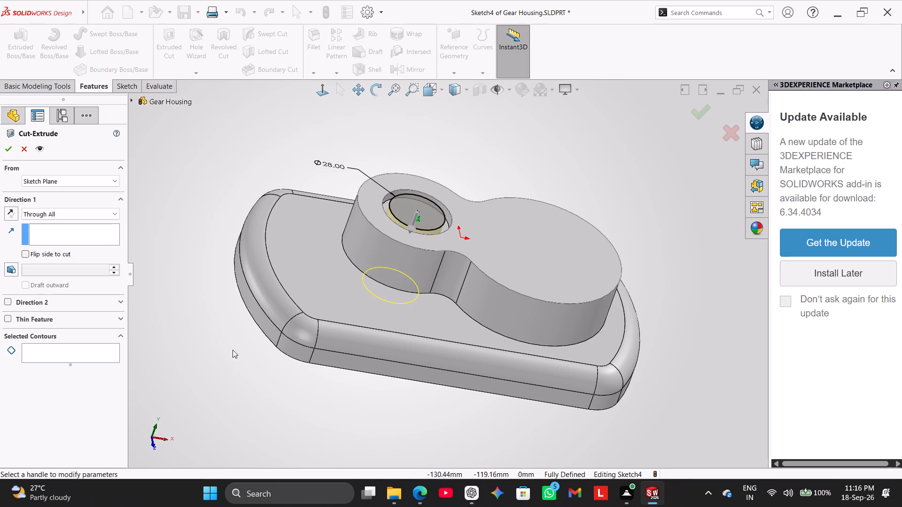
pyautogui.moveTo(231, 377); pyautogui.dragTo(226, 337, button='middle')
pyautogui.click(11, 151)
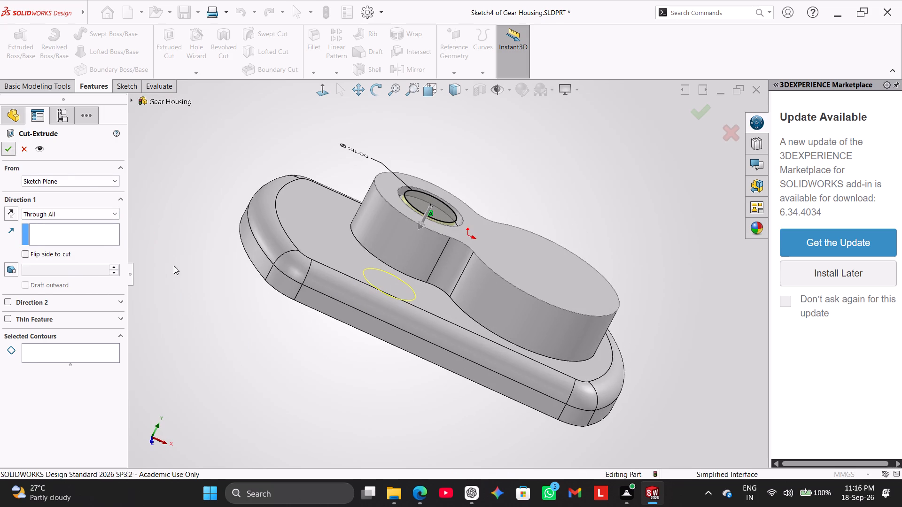
pyautogui.moveTo(187, 341); pyautogui.dragTo(209, 357, button='middle')
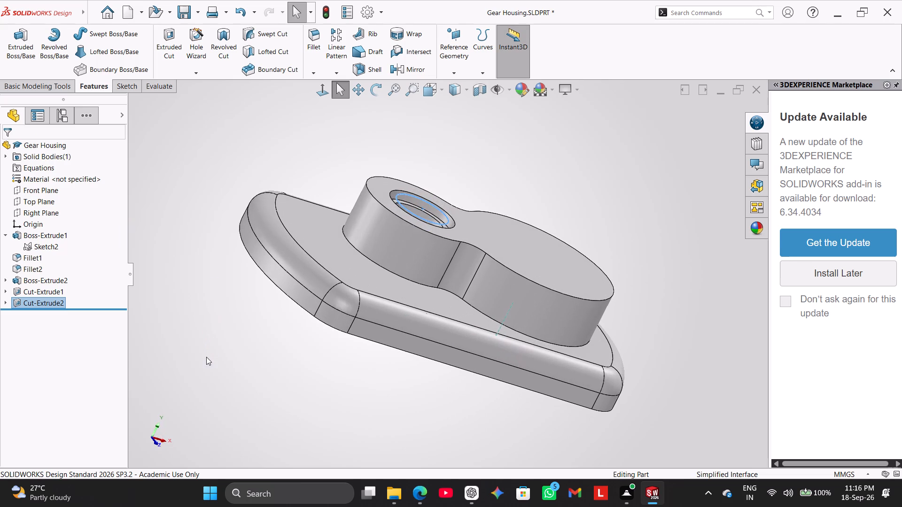
pyautogui.moveTo(208, 252); pyautogui.dragTo(179, 309, button='middle')
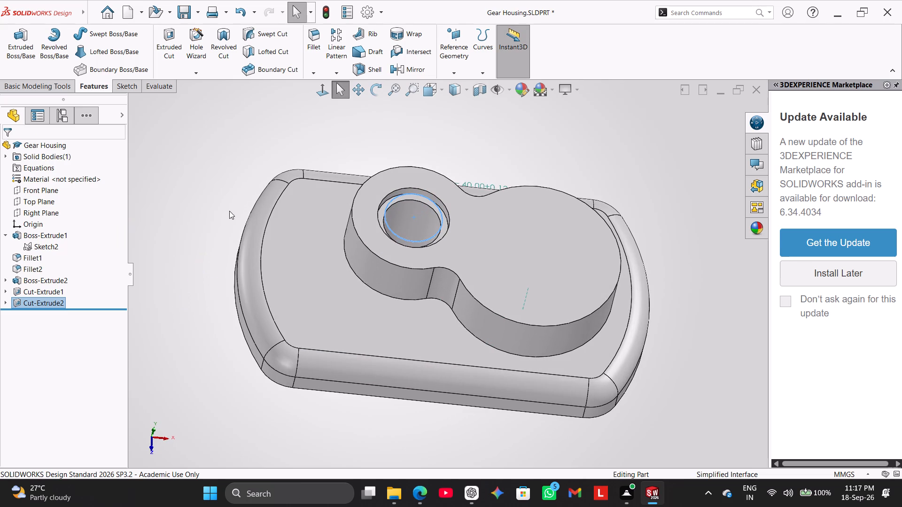
pyautogui.click(229, 211)
pyautogui.moveTo(209, 262); pyautogui.dragTo(240, 207, button='right')
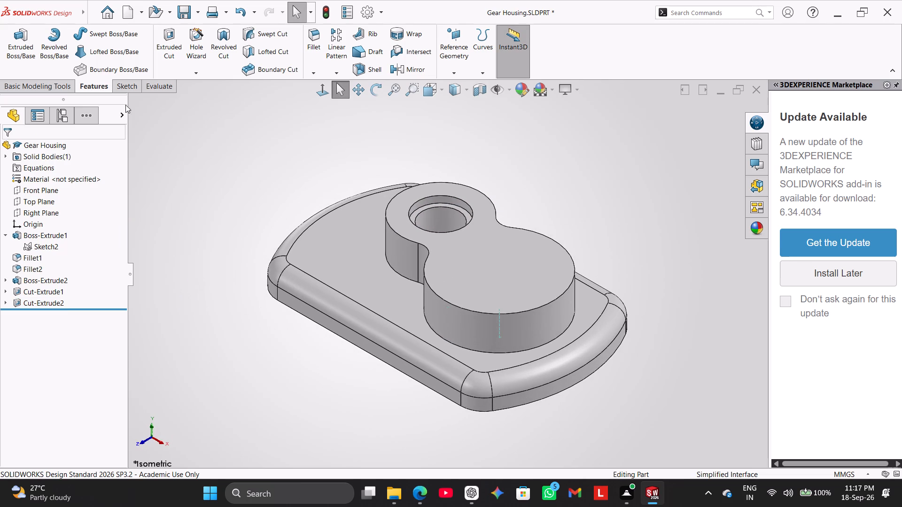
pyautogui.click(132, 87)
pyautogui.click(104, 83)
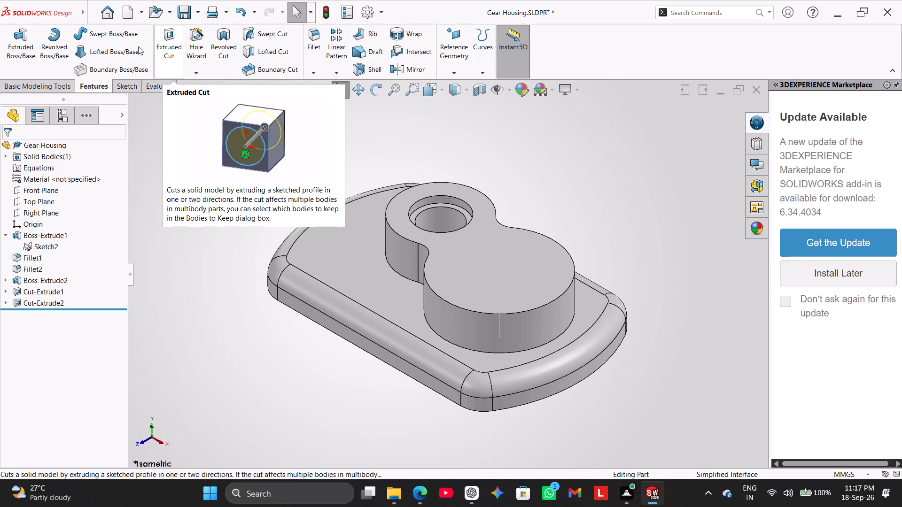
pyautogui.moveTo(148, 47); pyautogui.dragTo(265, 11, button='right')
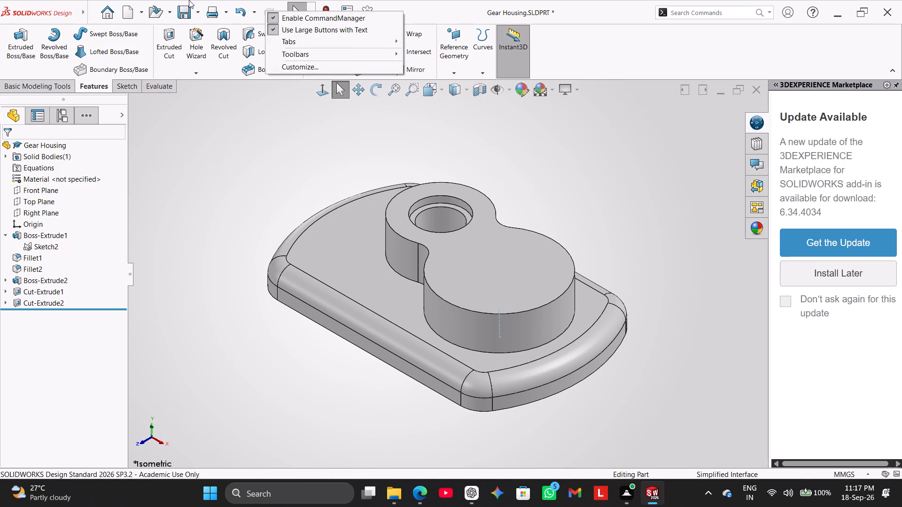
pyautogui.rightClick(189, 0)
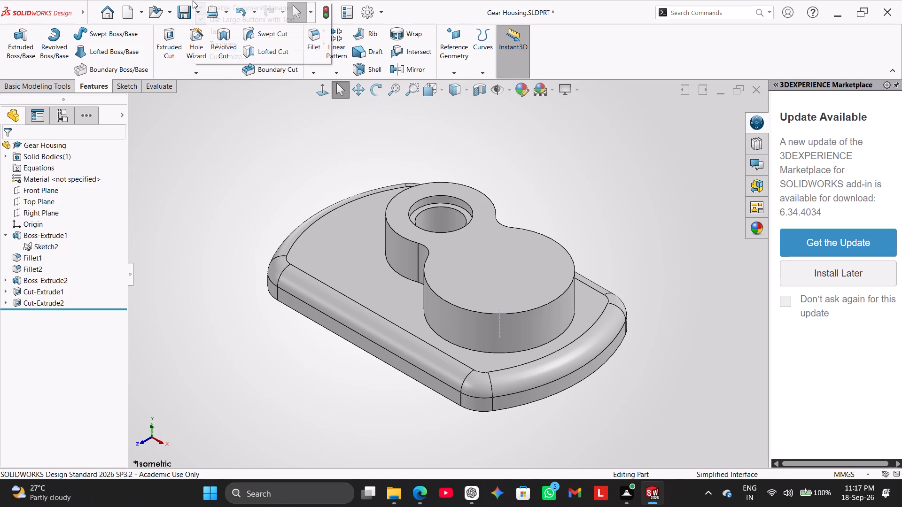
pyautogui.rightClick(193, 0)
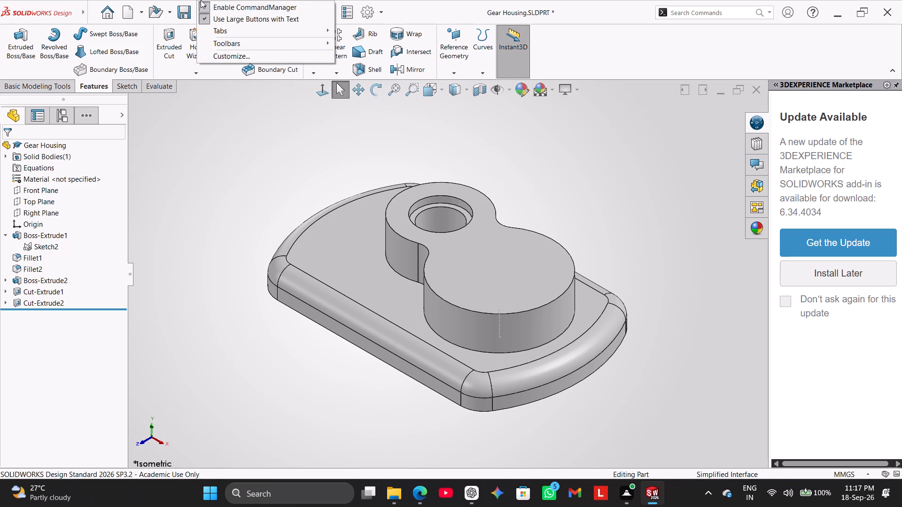
# Cut the inner circle contour of Sketch2 in the boss's larger lobe Through All, using only that contour.
pyautogui.click(163, 43)
pyautogui.click(131, 96)
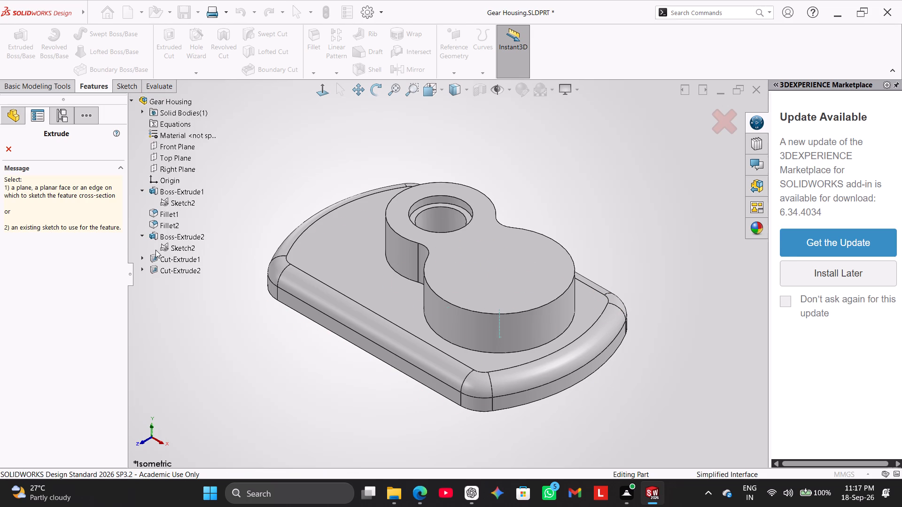
pyautogui.rightClick(174, 247)
pyautogui.moveTo(186, 326); pyautogui.dragTo(181, 322)
pyautogui.click(179, 242)
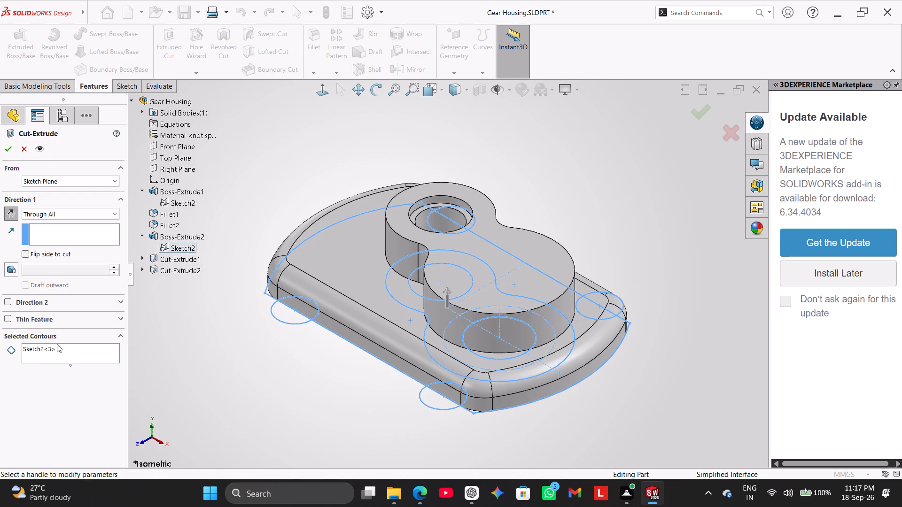
pyautogui.rightClick(57, 345)
pyautogui.click(100, 355)
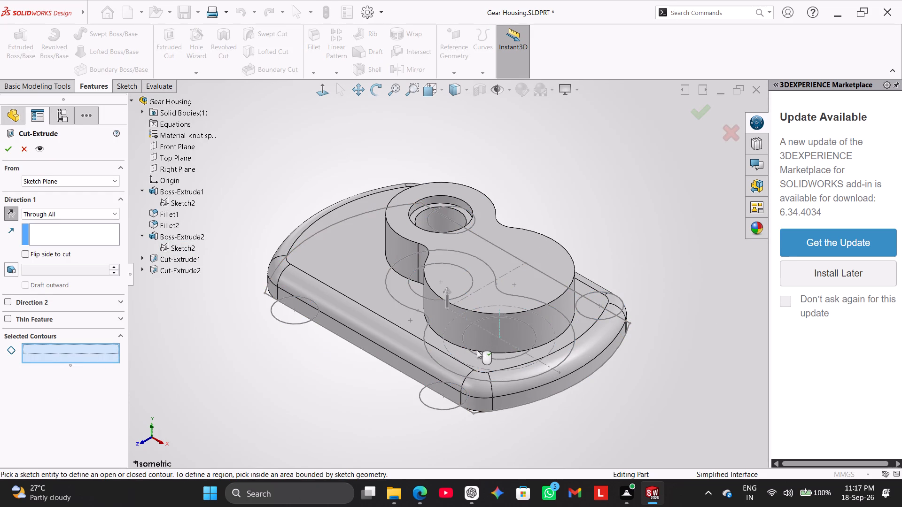
pyautogui.click(475, 355)
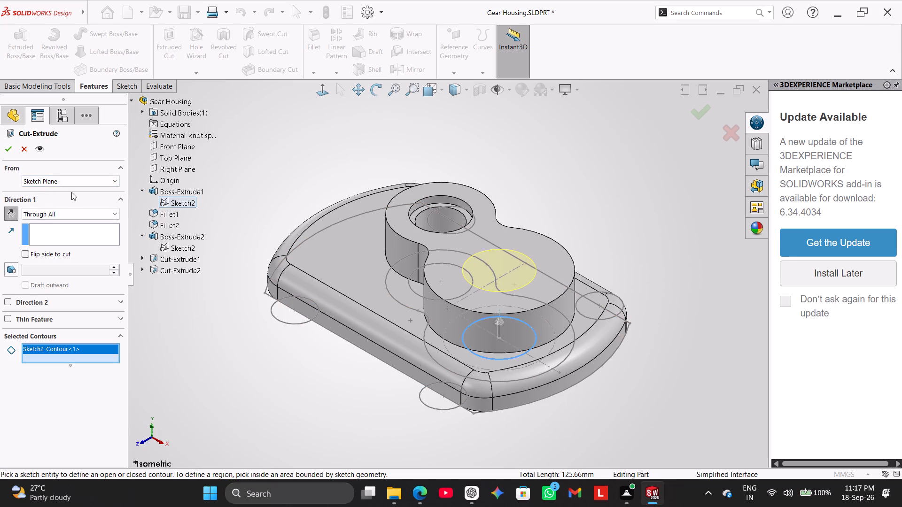
pyautogui.click(13, 148)
pyautogui.click(239, 371)
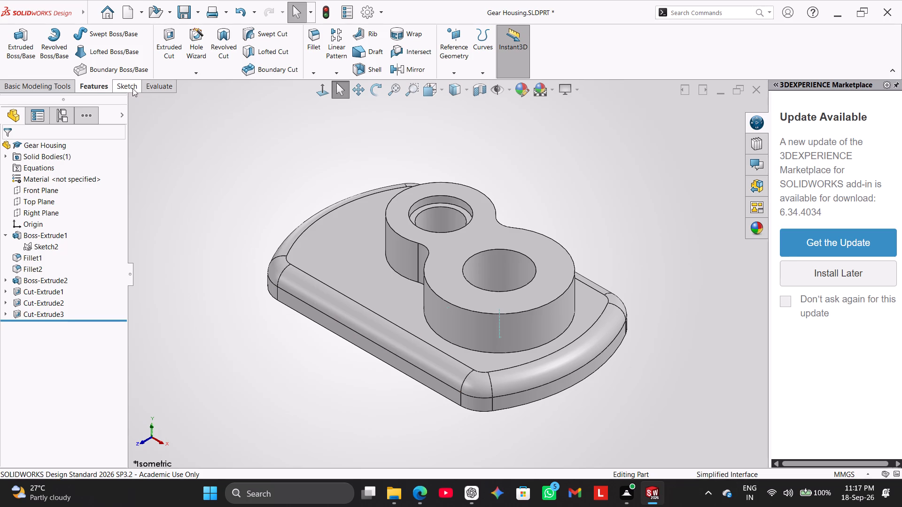
# Chamfer the top edge of the larger lobe's bore with a 1.5 mm distance at 45 degrees.
pyautogui.click(308, 74)
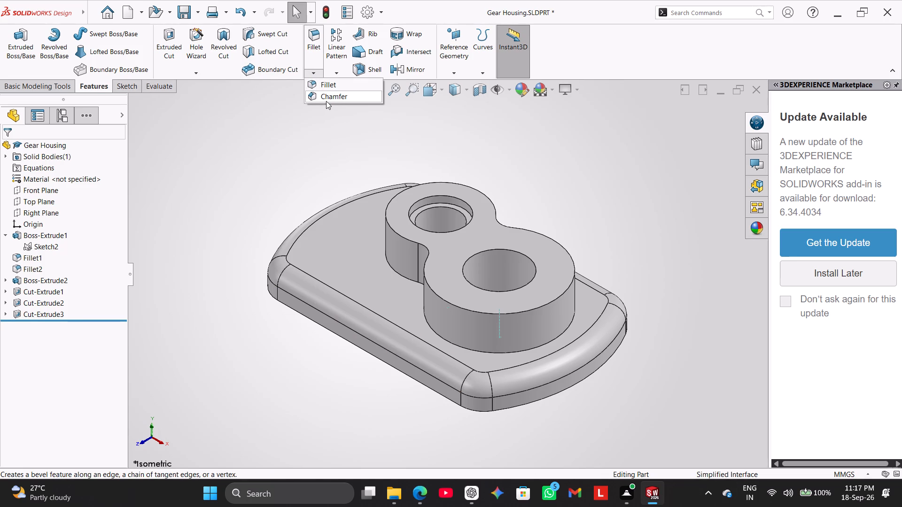
pyautogui.click(326, 100)
pyautogui.click(463, 268)
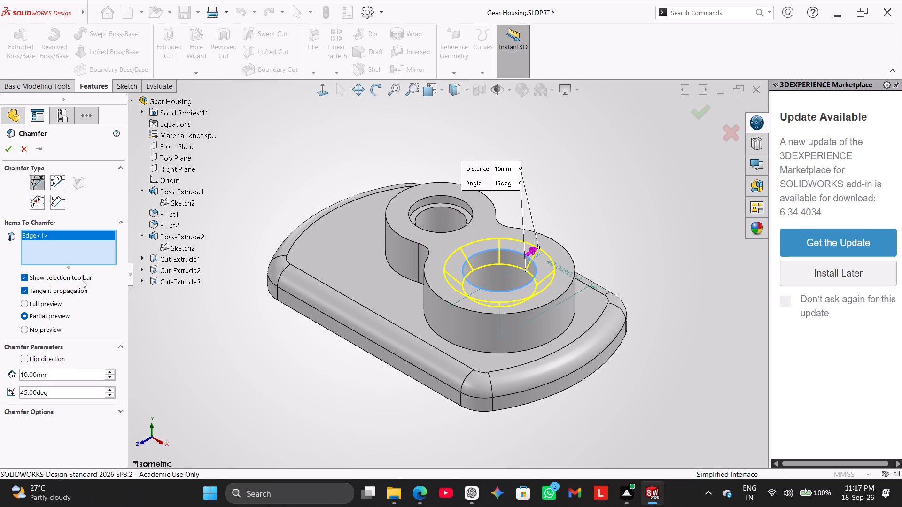
pyautogui.click(68, 372)
pyautogui.press('BackSpace')
pyautogui.press('BackSpace')
pyautogui.press('BackSpace')
pyautogui.press('BackSpace')
pyautogui.press('BackSpace')
pyautogui.press('BackSpace')
pyautogui.press('BackSpace')
pyautogui.press('BackSpace')
pyautogui.press('BackSpace')
pyautogui.press('BackSpace')
pyautogui.press('BackSpace')
pyautogui.write('1.5')
pyautogui.press('Return')
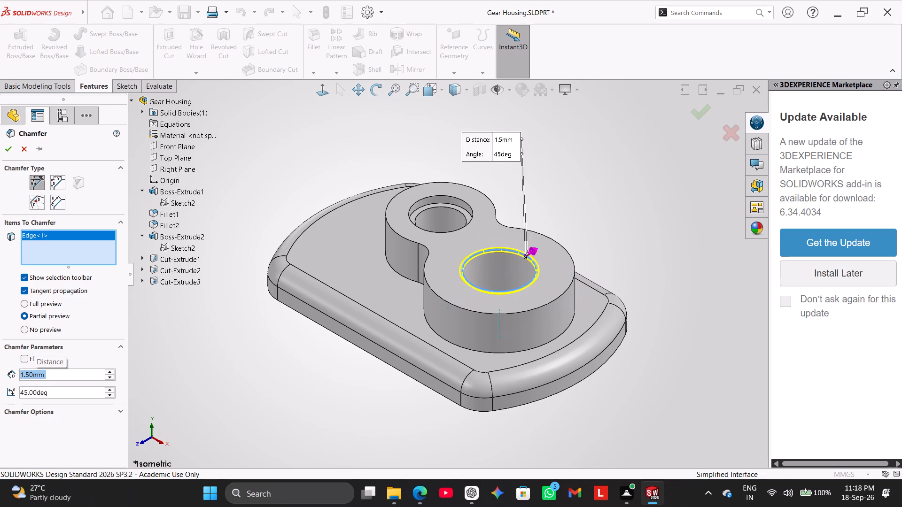
pyautogui.click(11, 153)
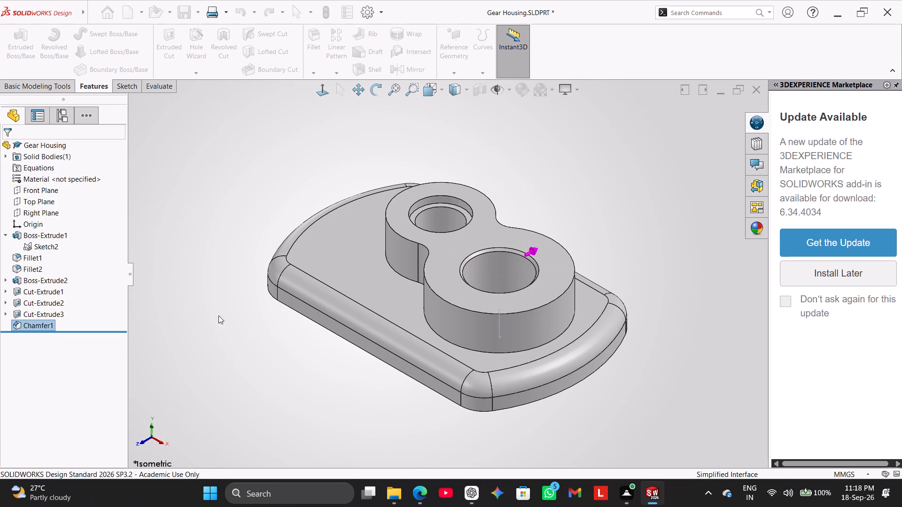
pyautogui.click(231, 348)
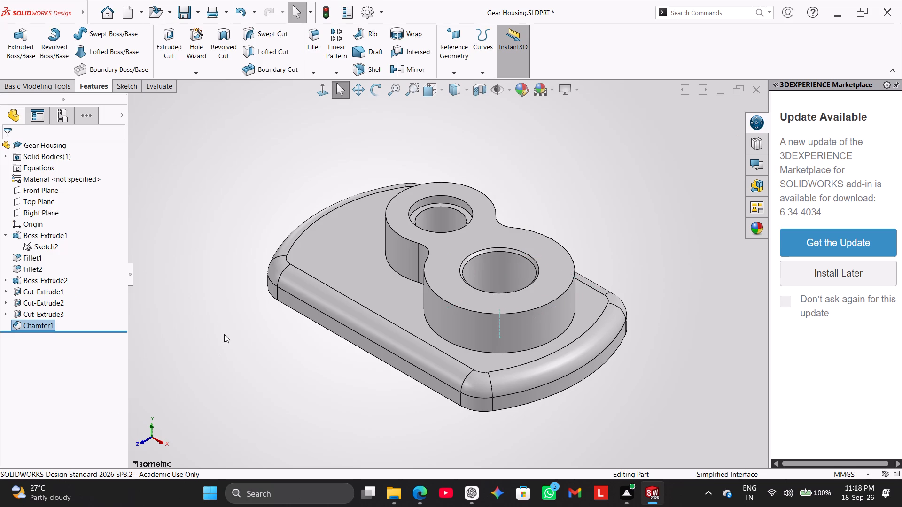
# Show the housing from the top and save the part.
pyautogui.moveTo(199, 311); pyautogui.dragTo(242, 184, button='right')
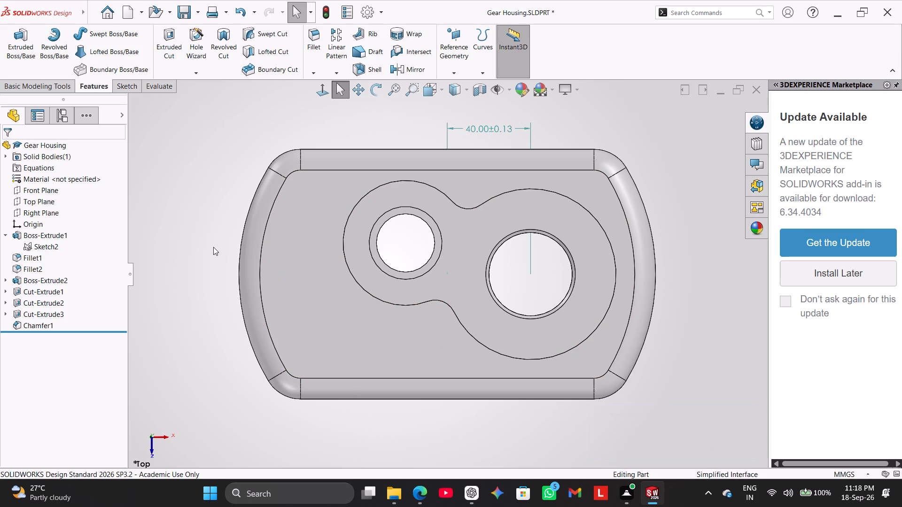
pyautogui.click(196, 243)
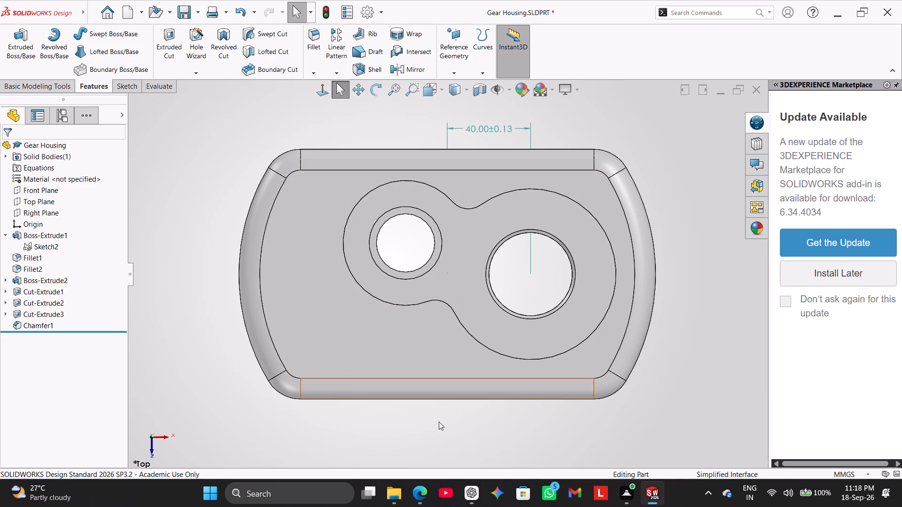
pyautogui.click(183, 7)
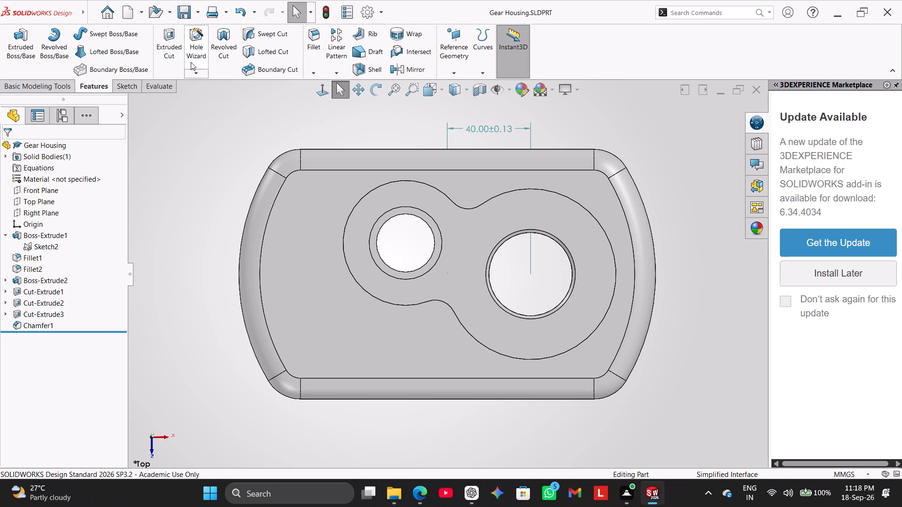
pyautogui.click(190, 16)
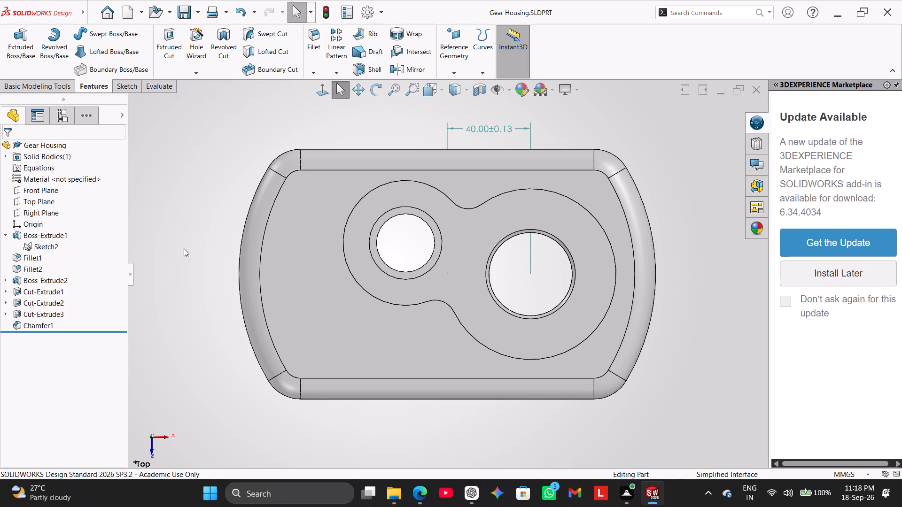
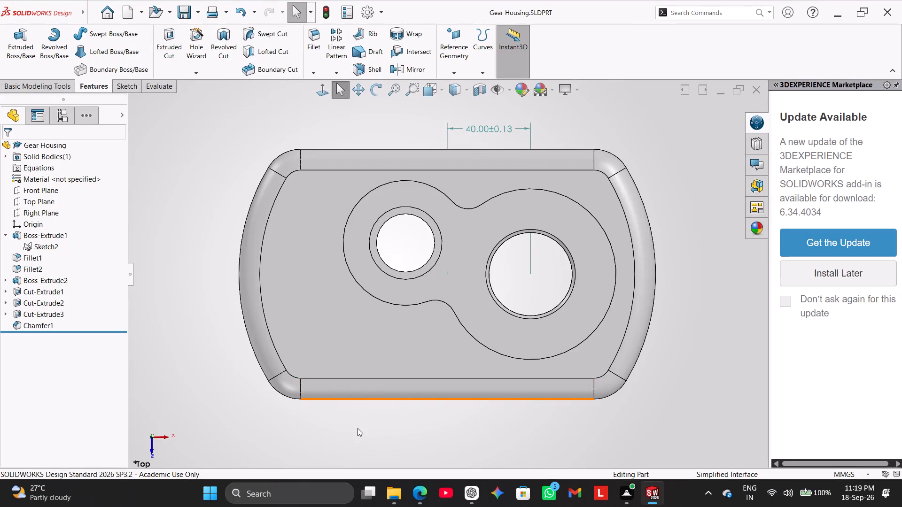
# Fillet the lower edges of both lobes, where the figure-eight boss meets the base plate, with a 3 mm radius.
pyautogui.scroll(-1, 358, 428)
pyautogui.moveTo(358, 428); pyautogui.dragTo(353, 324, button='middle')
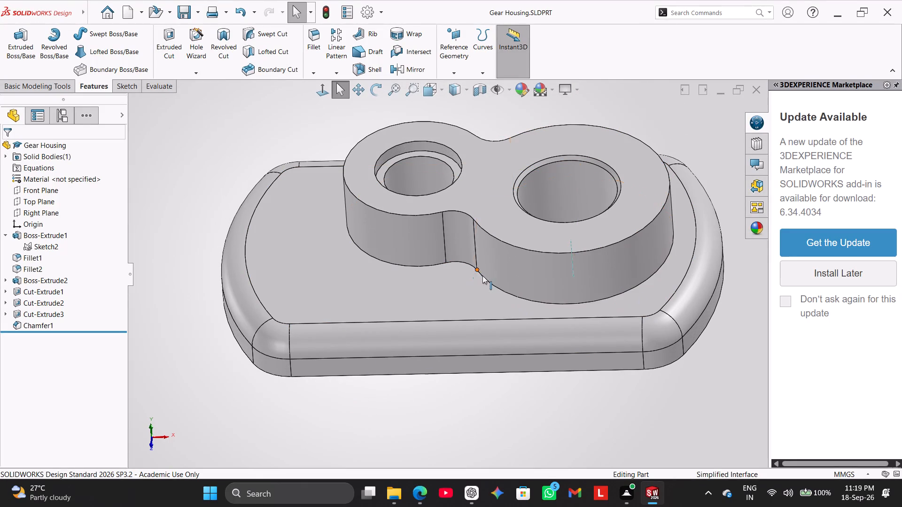
pyautogui.click(497, 288)
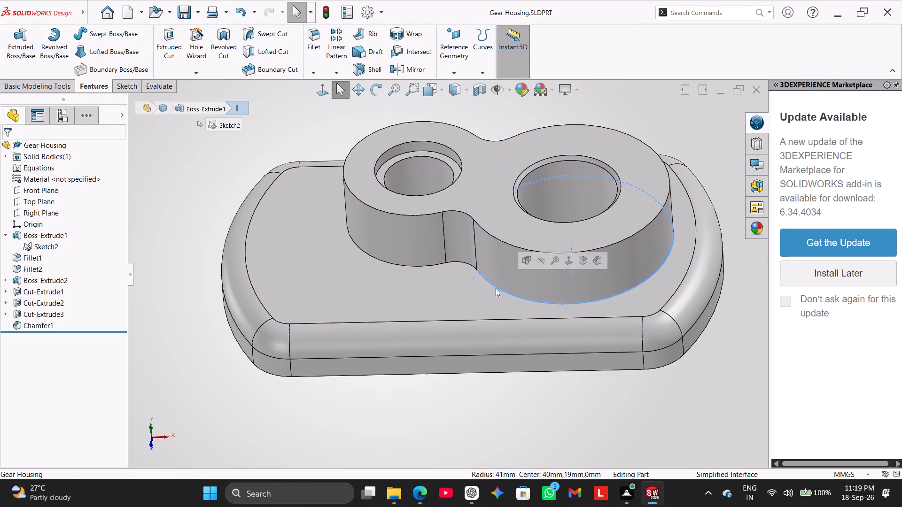
pyautogui.click(288, 115)
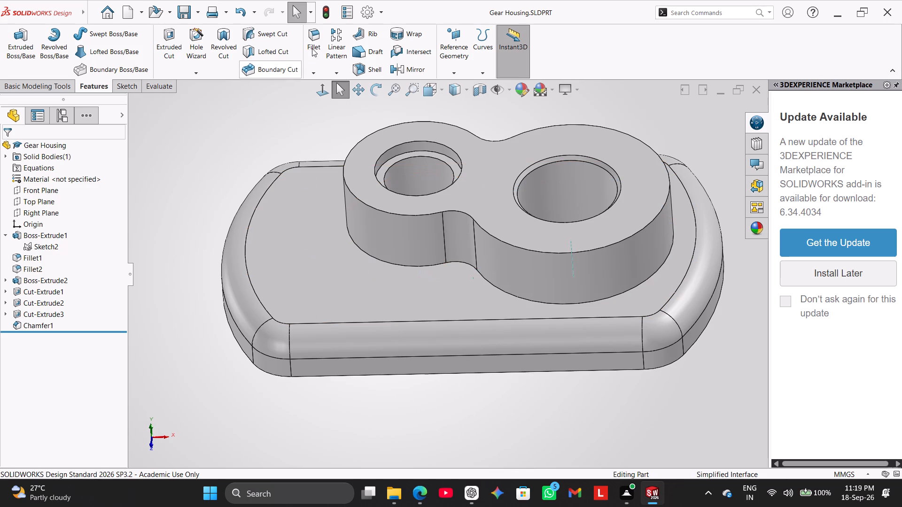
pyautogui.click(312, 48)
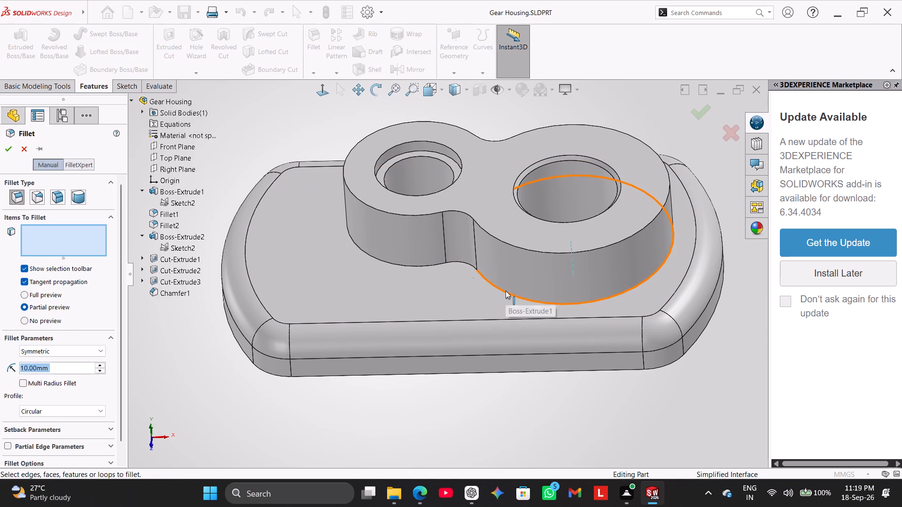
pyautogui.click(505, 291)
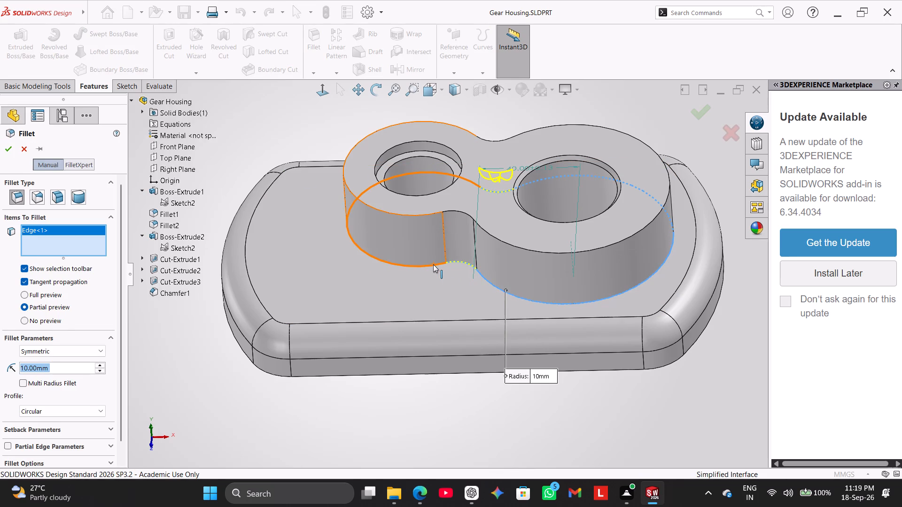
pyautogui.click(433, 264)
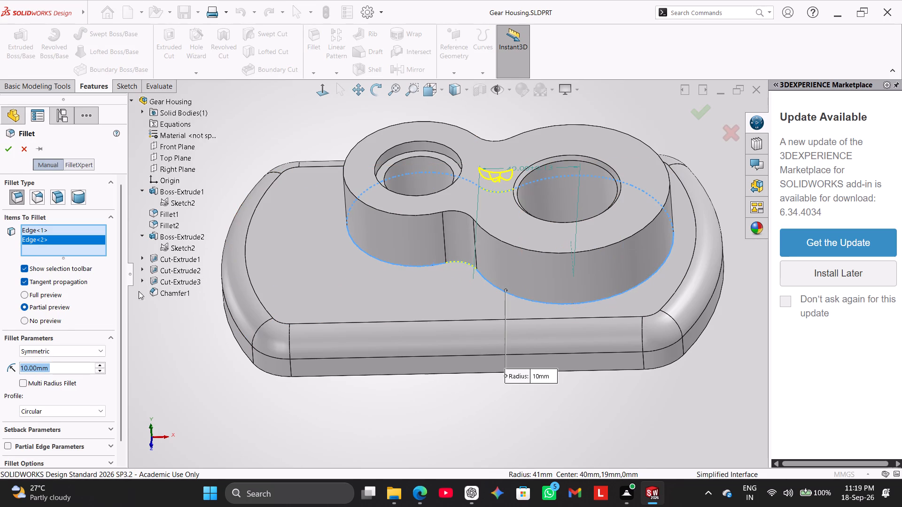
pyautogui.moveTo(277, 133); pyautogui.dragTo(261, 229, button='middle')
pyautogui.doubleClick(55, 363)
pyautogui.click(63, 375)
pyautogui.doubleClick(63, 372)
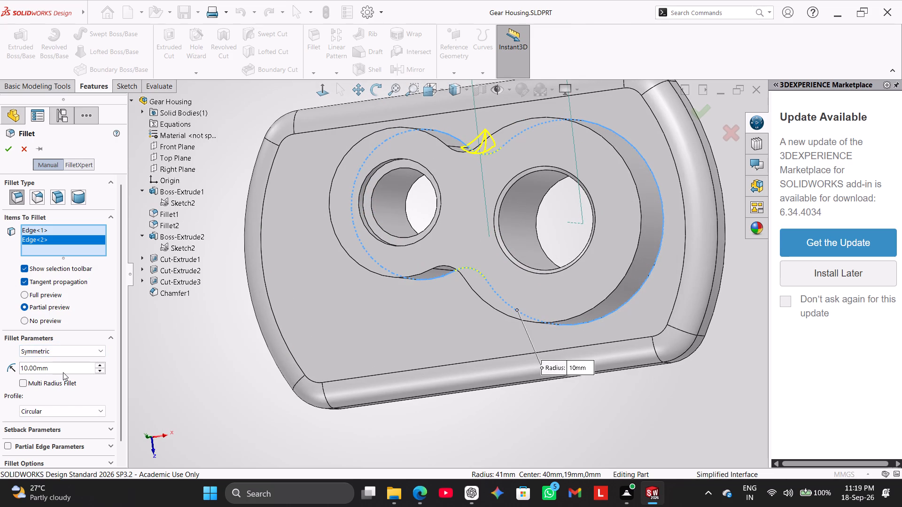
pyautogui.press('3')
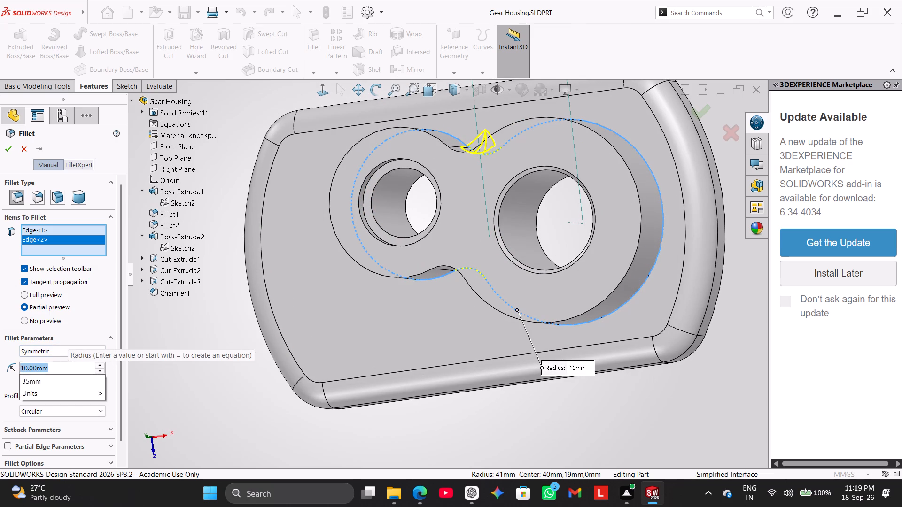
pyautogui.press('Return')
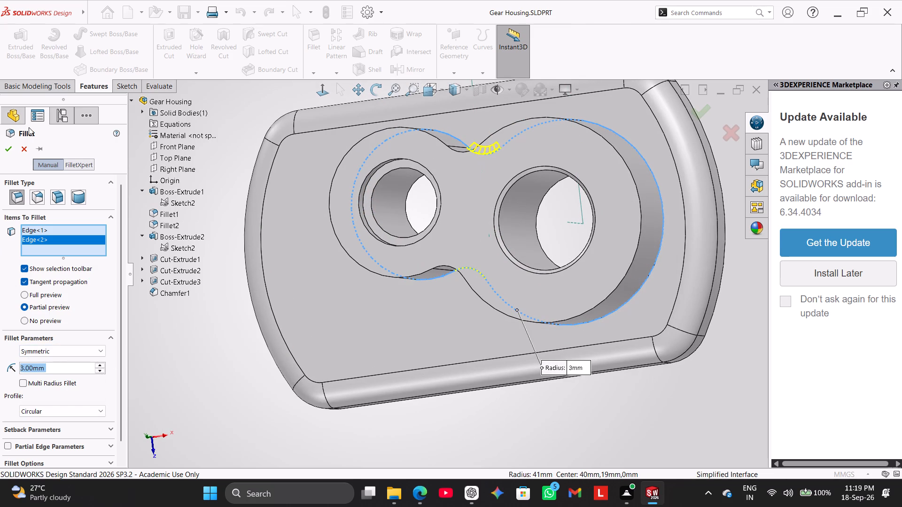
pyautogui.click(8, 146)
pyautogui.click(220, 406)
pyautogui.moveTo(187, 392); pyautogui.dragTo(187, 378, button='middle')
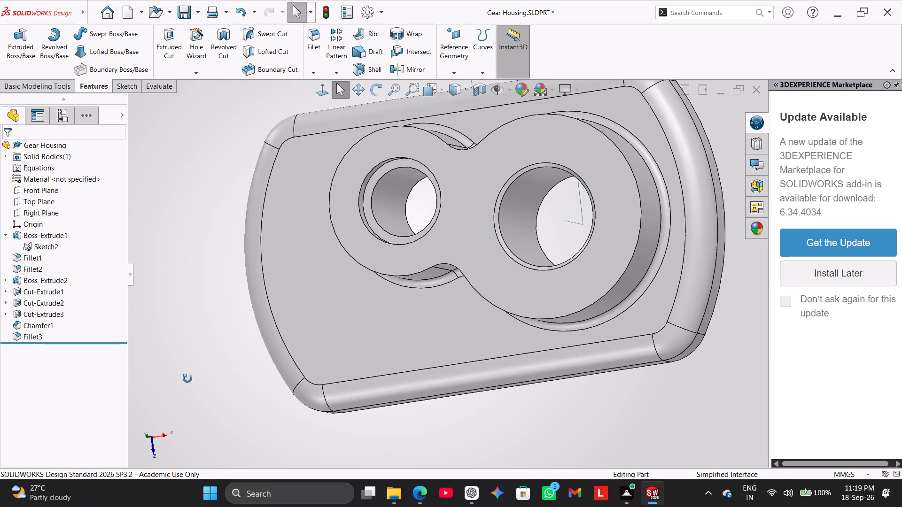
pyautogui.moveTo(187, 378); pyautogui.dragTo(193, 322, button='middle')
# Examine the bores, recess and solid interior in a section view cut along the Front Plane, and switch the section off.
pyautogui.moveTo(182, 324); pyautogui.dragTo(205, 253, button='right')
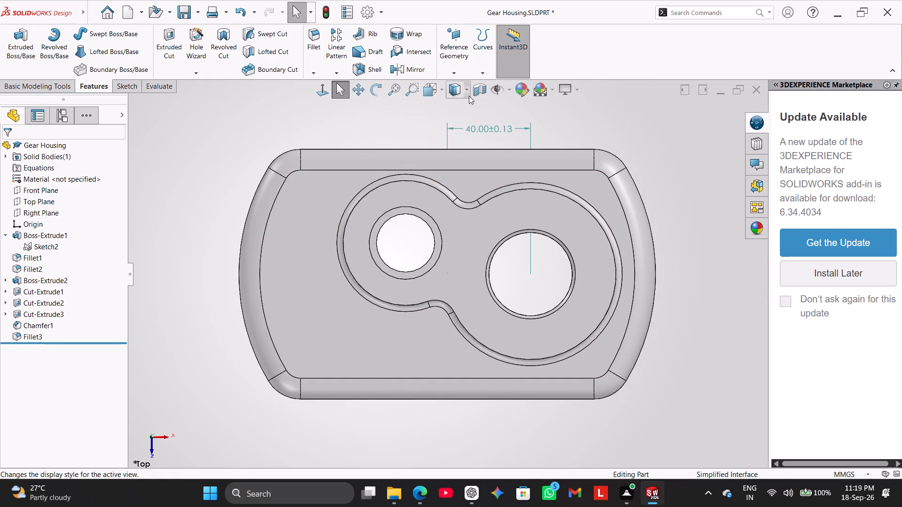
pyautogui.click(477, 90)
pyautogui.click(319, 92)
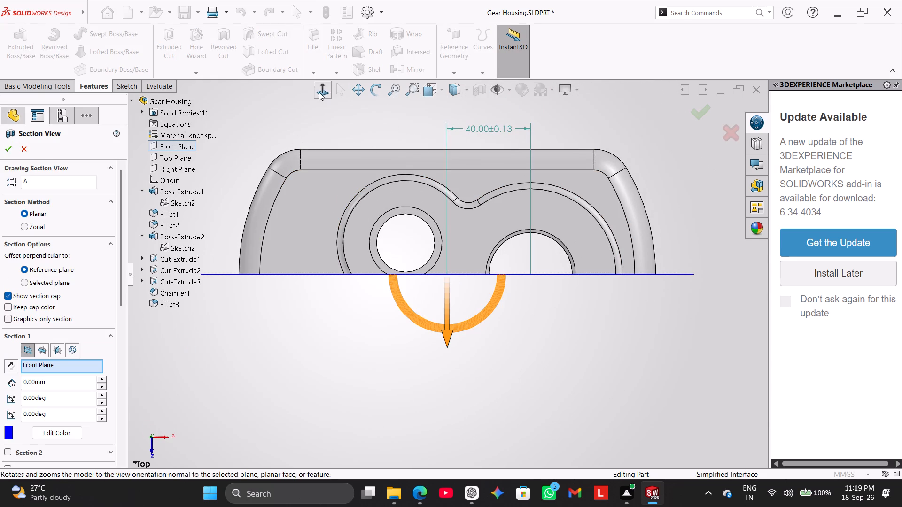
pyautogui.click(307, 368)
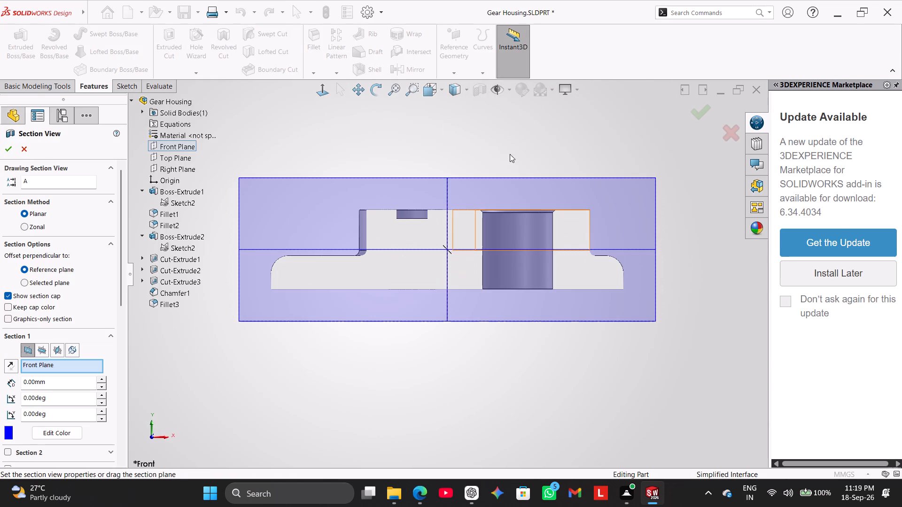
pyautogui.moveTo(509, 136); pyautogui.dragTo(513, 145, button='middle')
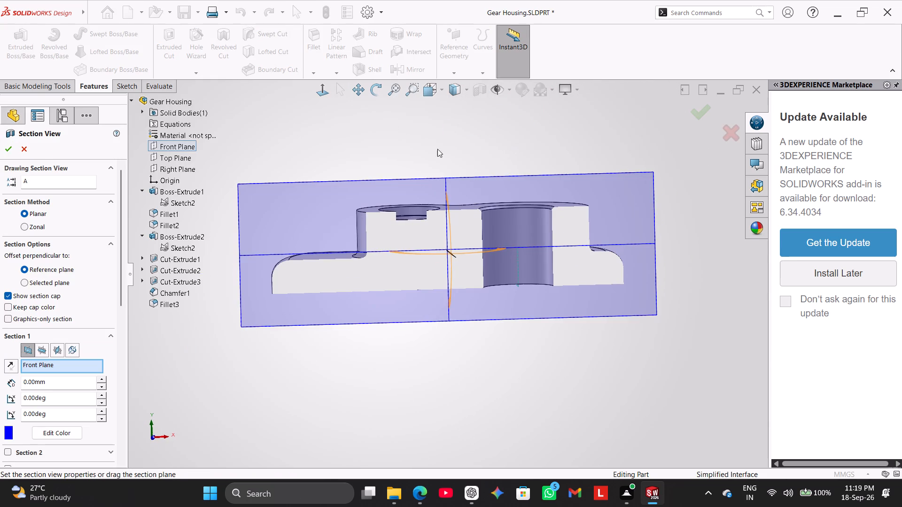
pyautogui.click(436, 145)
pyautogui.click(316, 93)
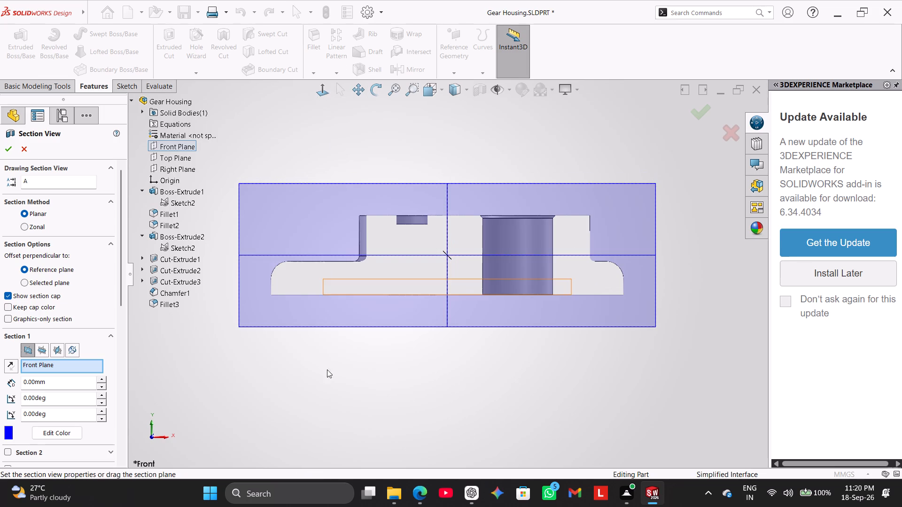
pyautogui.click(327, 389)
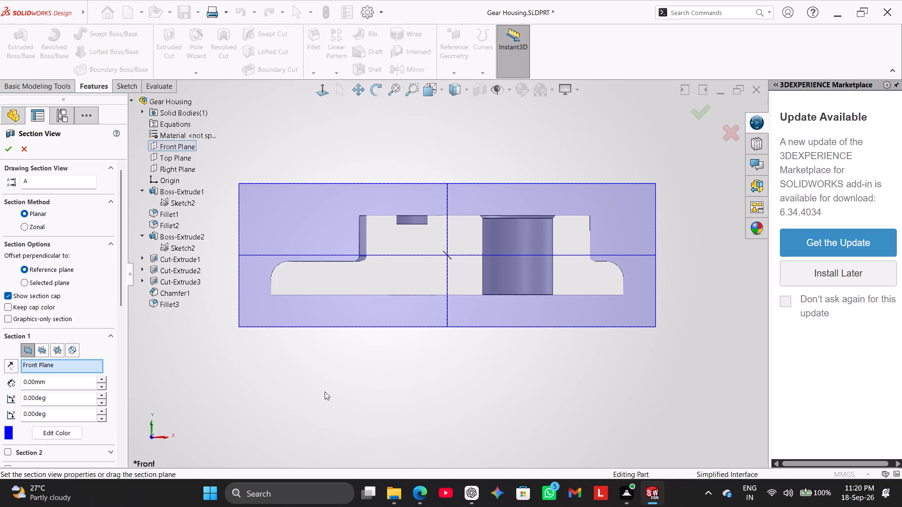
pyautogui.click(8, 146)
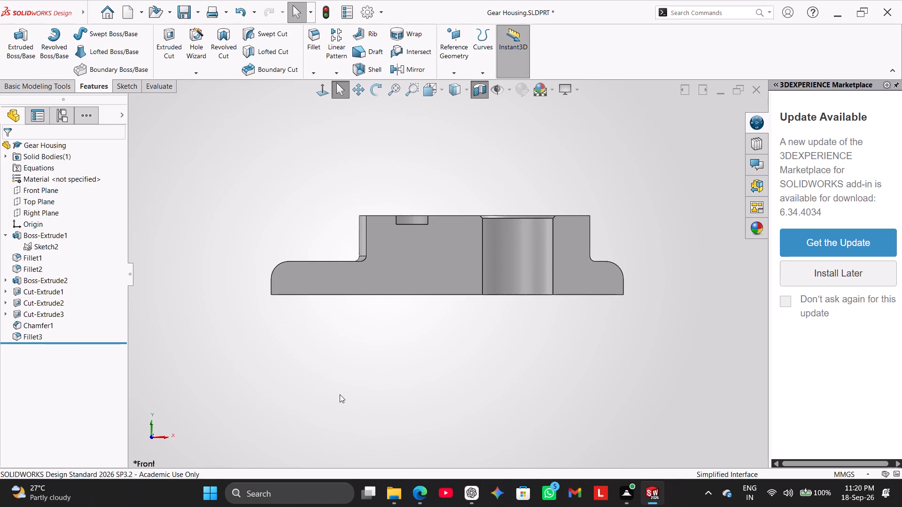
pyautogui.click(340, 394)
pyautogui.moveTo(435, 156); pyautogui.dragTo(445, 192, button='middle')
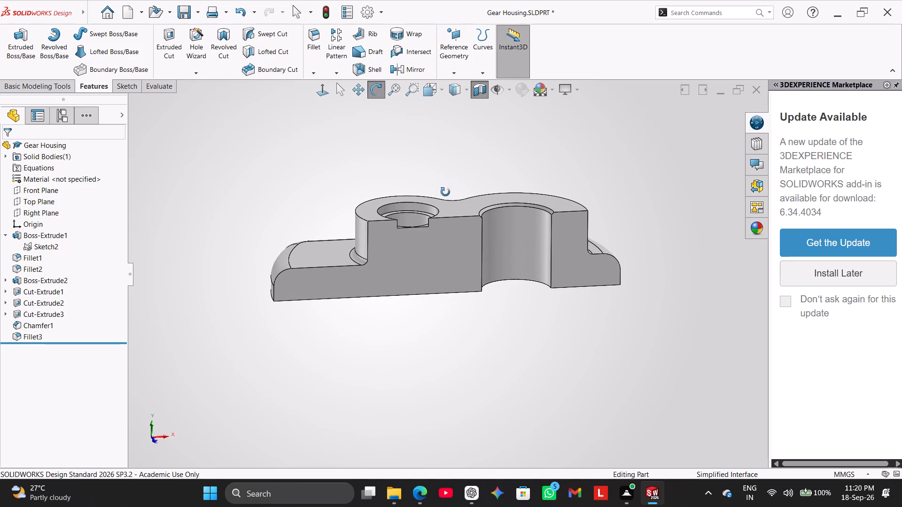
pyautogui.moveTo(445, 192); pyautogui.dragTo(438, 312, button='middle')
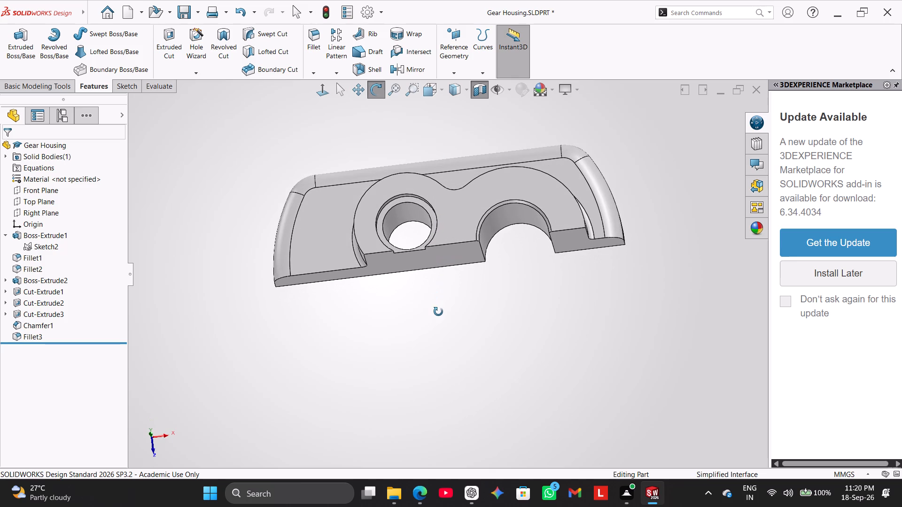
pyautogui.moveTo(438, 312); pyautogui.dragTo(436, 333, button='middle')
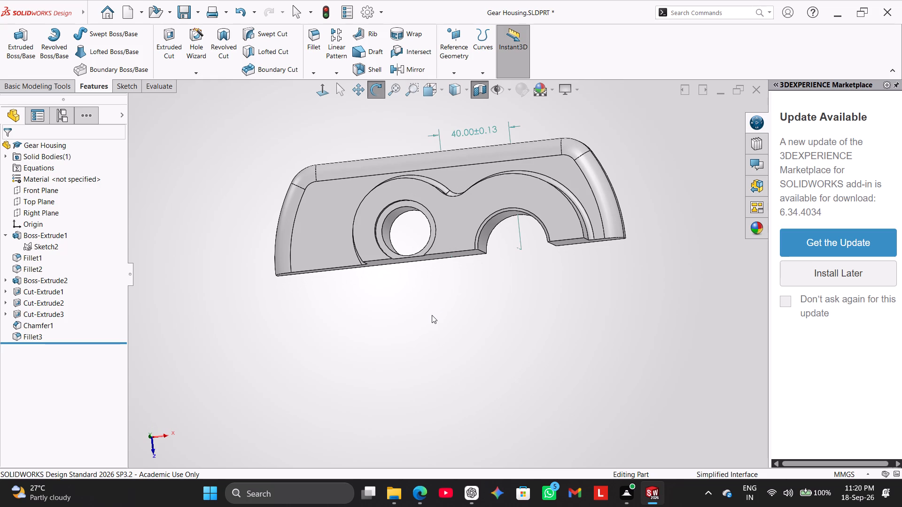
pyautogui.moveTo(402, 342); pyautogui.dragTo(414, 269, button='middle')
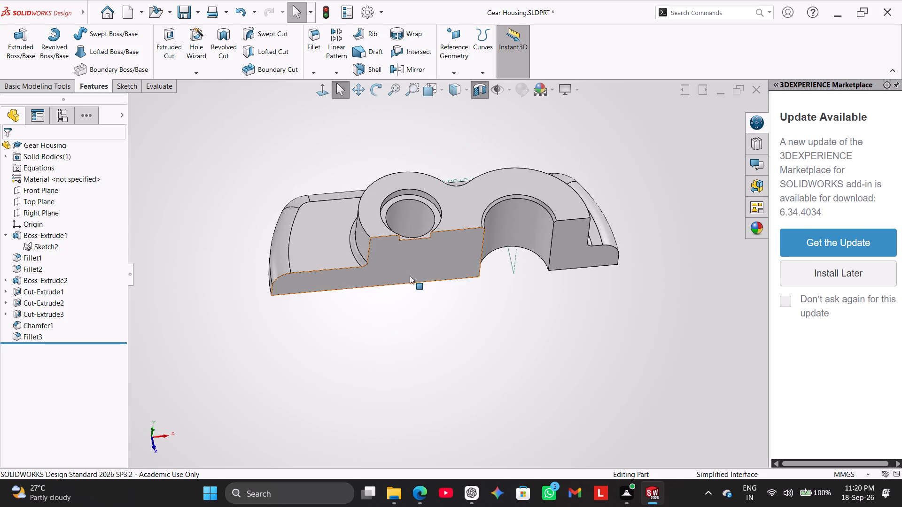
pyautogui.moveTo(373, 373); pyautogui.dragTo(363, 280, button='middle')
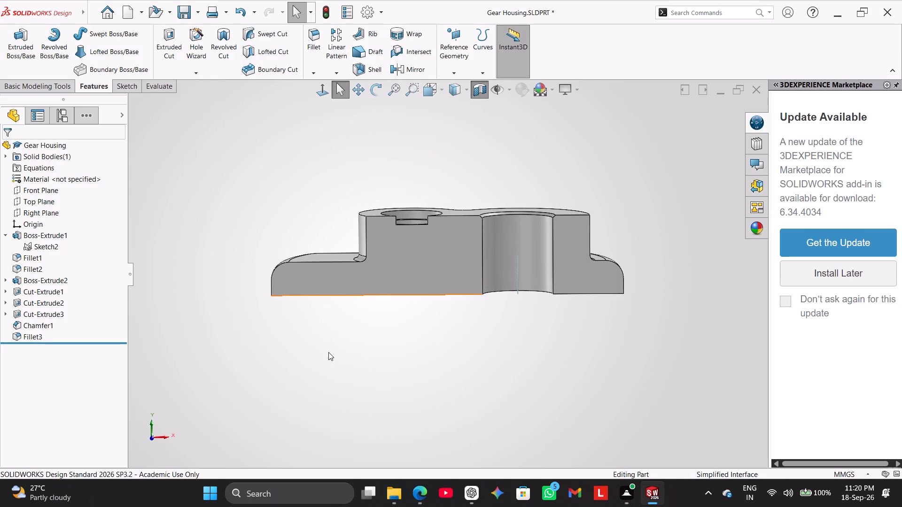
pyautogui.moveTo(328, 352); pyautogui.dragTo(328, 348, button='middle')
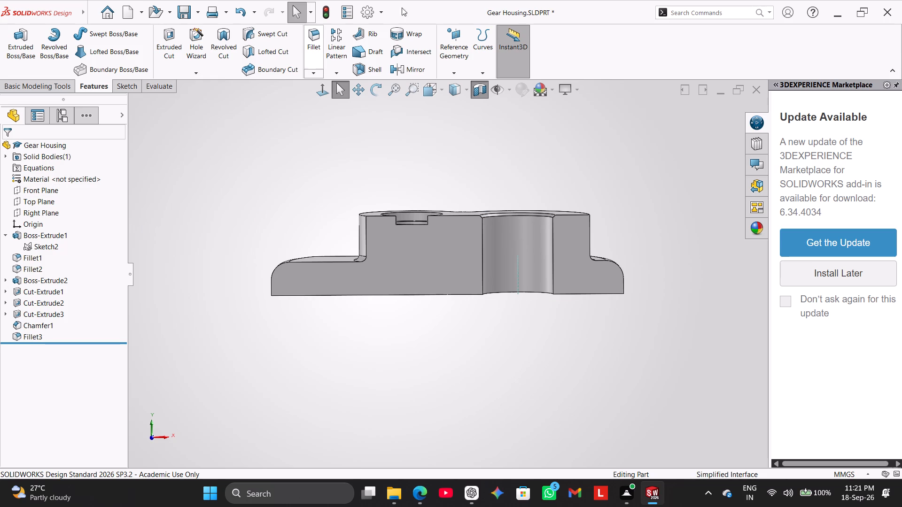
pyautogui.click(474, 90)
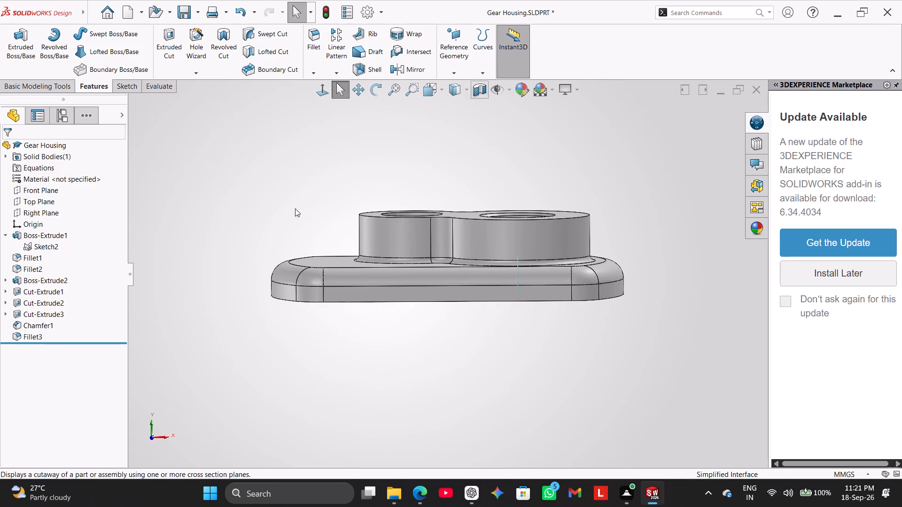
# Shell the housing inward to a 6 mm wall thickness, removing the flat bottom face of the base plate.
pyautogui.moveTo(294, 206); pyautogui.dragTo(287, 117, button='middle')
pyautogui.moveTo(262, 242); pyautogui.dragTo(249, 160, button='middle')
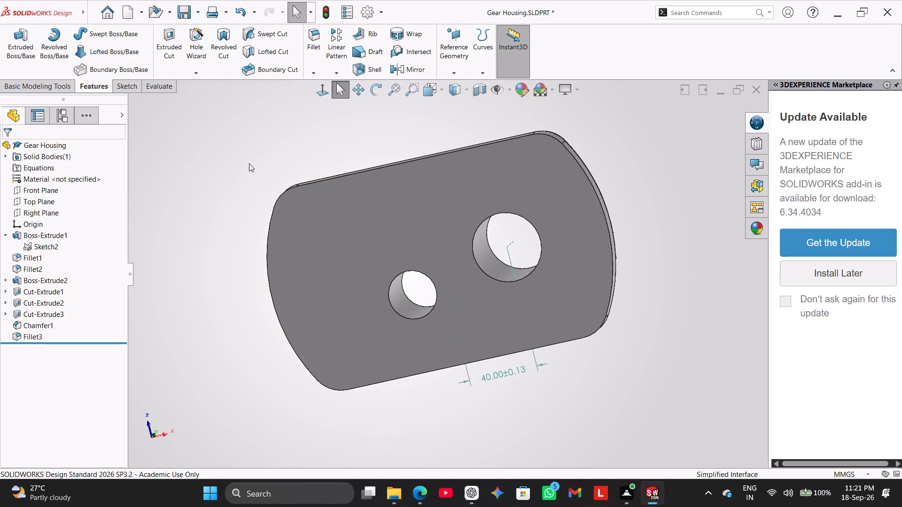
pyautogui.click(366, 67)
pyautogui.click(345, 205)
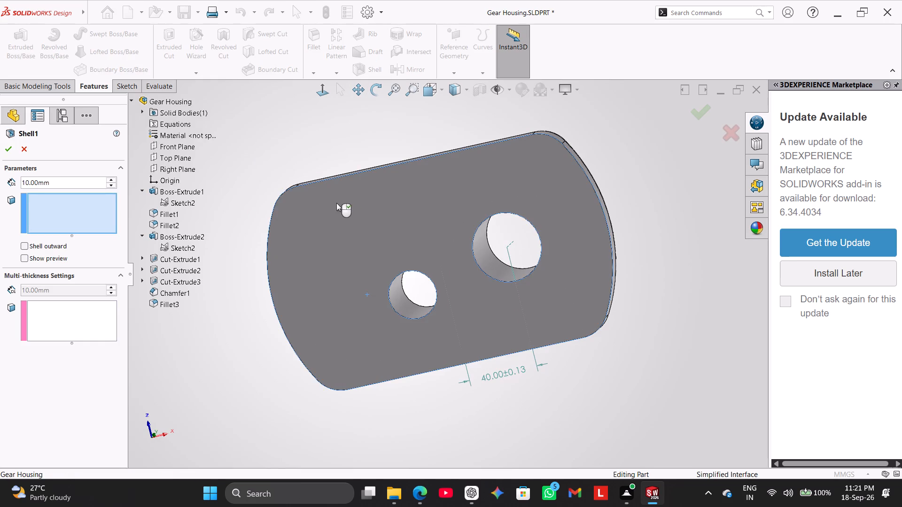
pyautogui.moveTo(289, 128); pyautogui.dragTo(316, 244, button='middle')
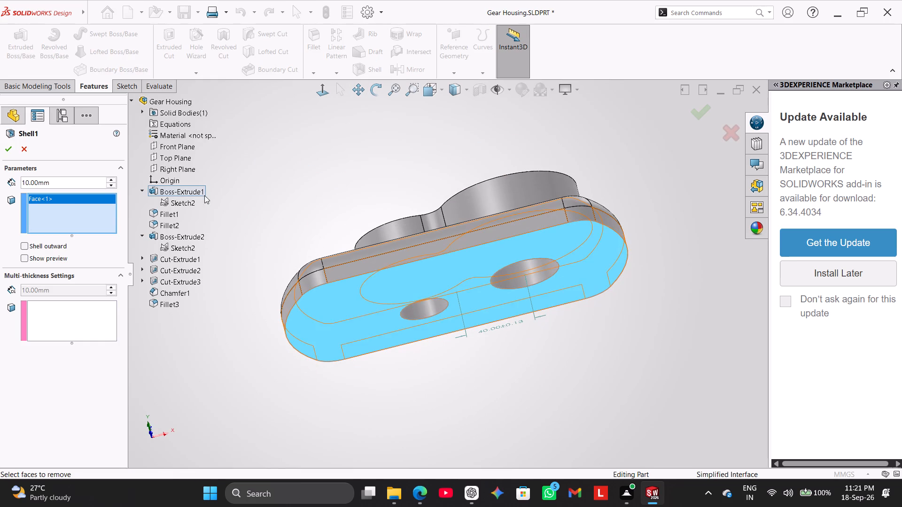
pyautogui.click(63, 183)
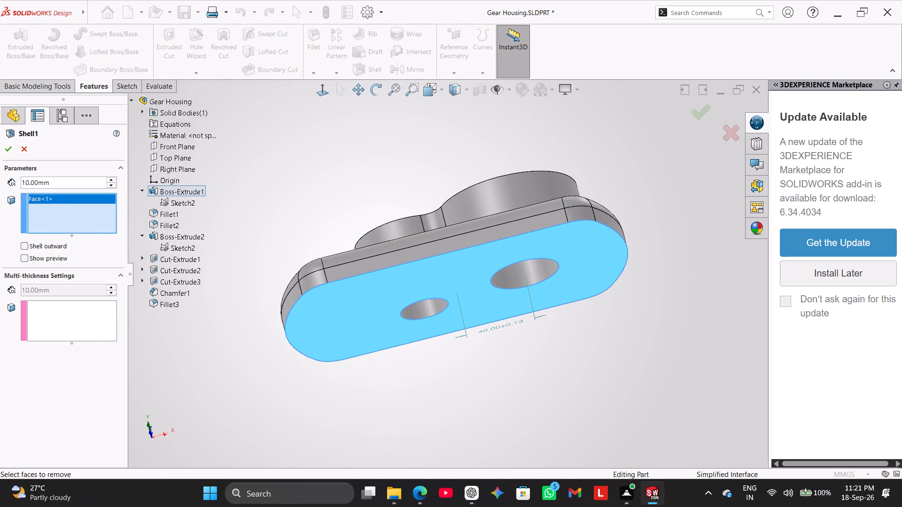
pyautogui.press('BackSpace')
pyautogui.press('BackSpace')
pyautogui.press('BackSpace')
pyautogui.press('BackSpace')
pyautogui.press('BackSpace')
pyautogui.press('BackSpace')
pyautogui.press('BackSpace')
pyautogui.press('6')
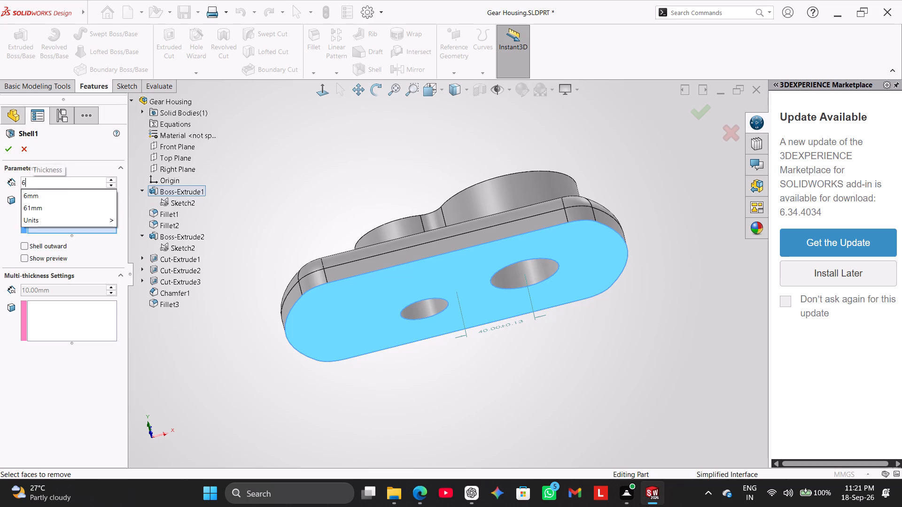
pyautogui.press('Return')
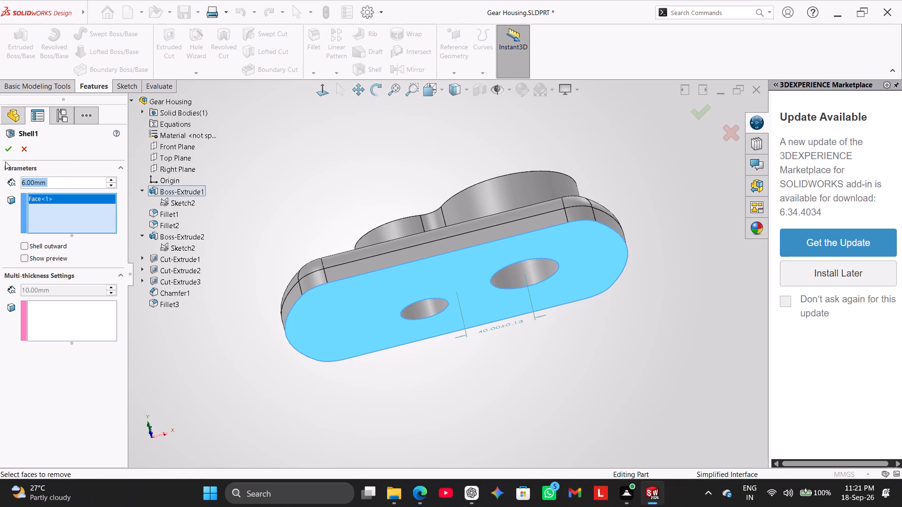
pyautogui.click(8, 154)
pyautogui.moveTo(213, 222); pyautogui.dragTo(202, 170, button='middle')
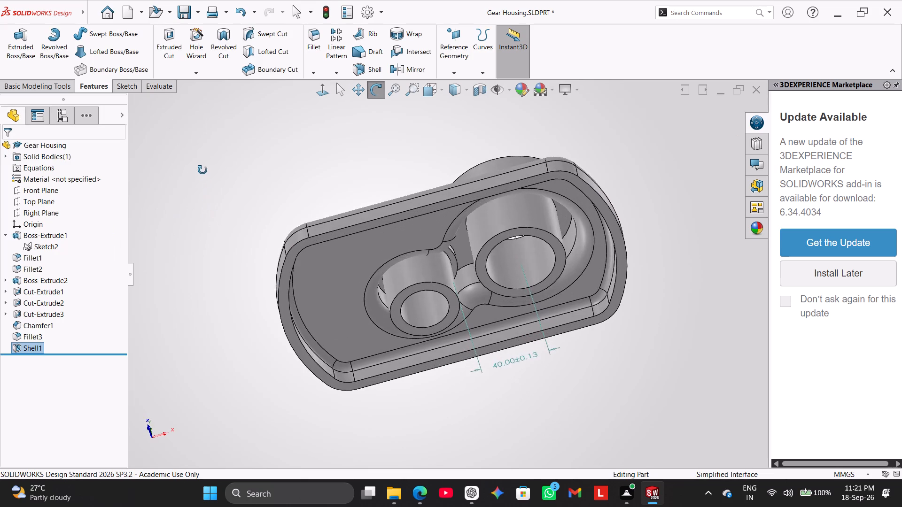
pyautogui.moveTo(202, 170); pyautogui.dragTo(176, 164, button='middle')
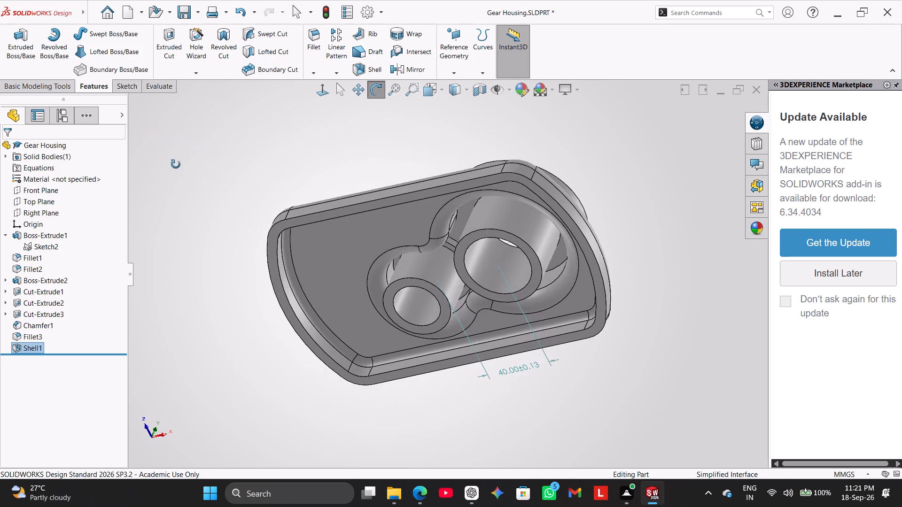
pyautogui.moveTo(176, 164); pyautogui.dragTo(223, 265, button='middle')
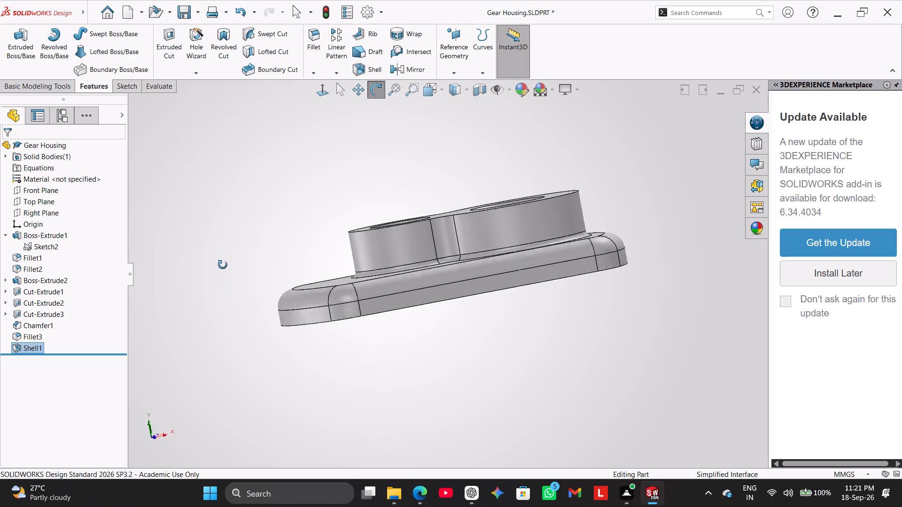
pyautogui.moveTo(223, 265); pyautogui.dragTo(199, 160, button='middle')
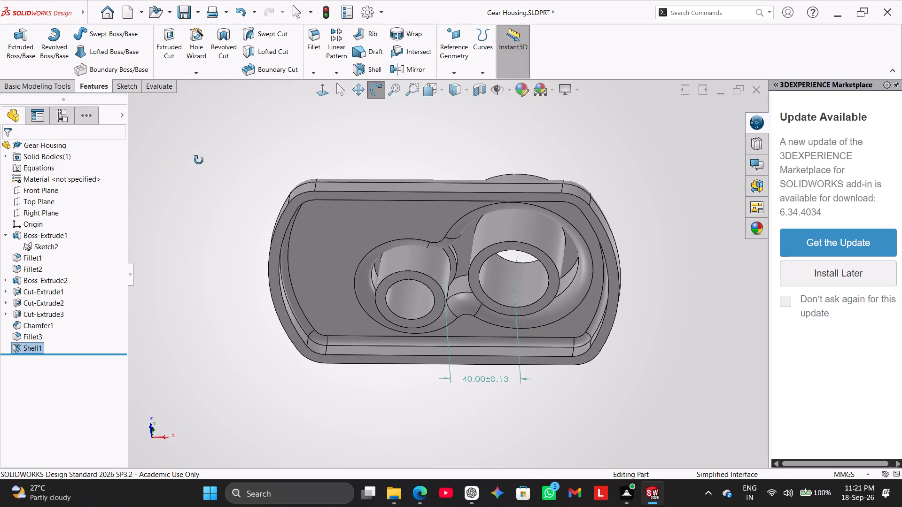
# Examine the shelled interior from below and face-on in a section view cut along the Front Plane.
pyautogui.moveTo(199, 160); pyautogui.dragTo(170, 122, button='middle')
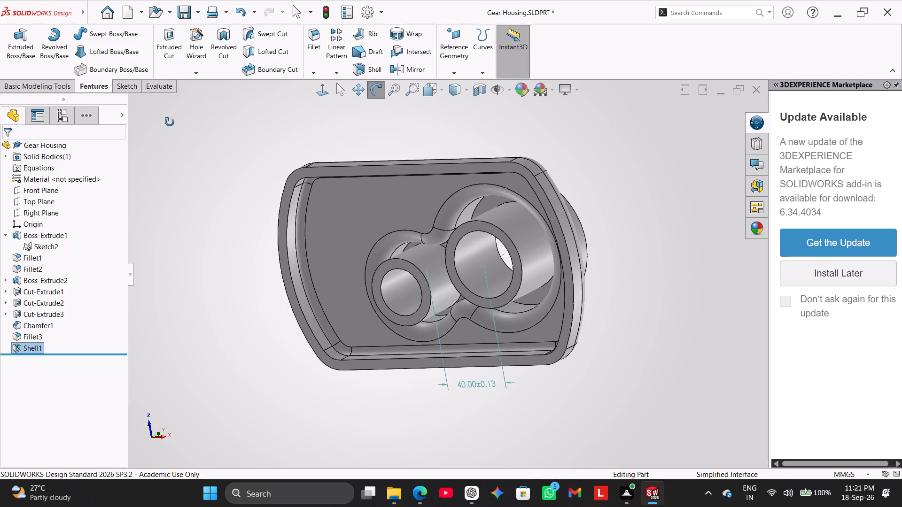
pyautogui.moveTo(170, 122); pyautogui.dragTo(170, 131, button='middle')
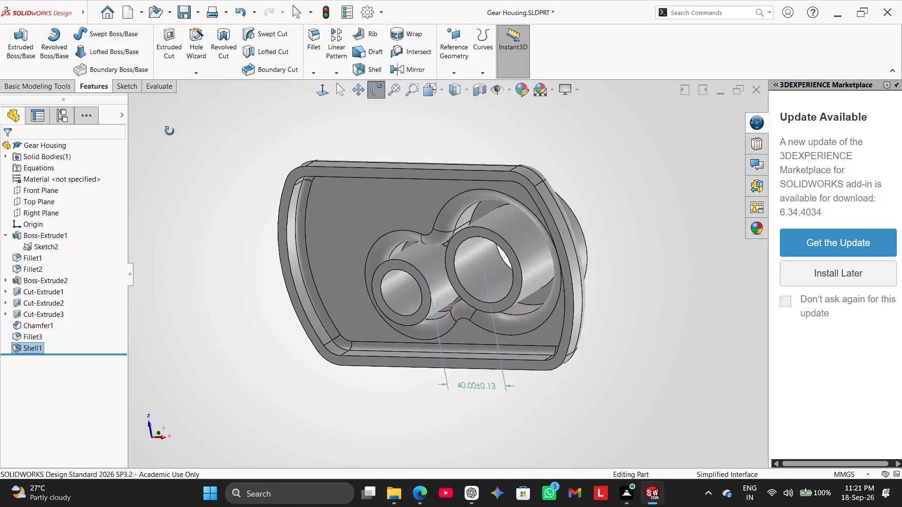
pyautogui.moveTo(170, 131); pyautogui.dragTo(186, 270, button='middle')
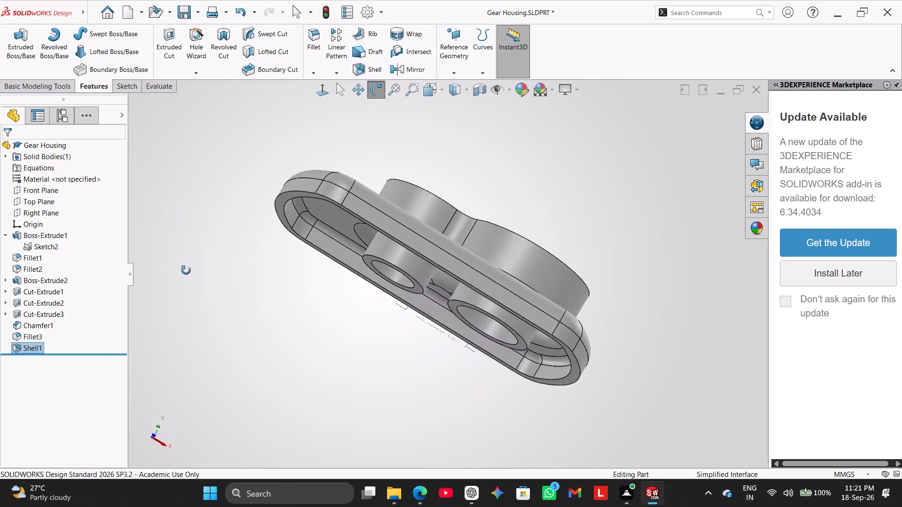
pyautogui.moveTo(186, 270); pyautogui.dragTo(187, 292, button='middle')
pyautogui.moveTo(188, 261); pyautogui.dragTo(222, 198, button='right')
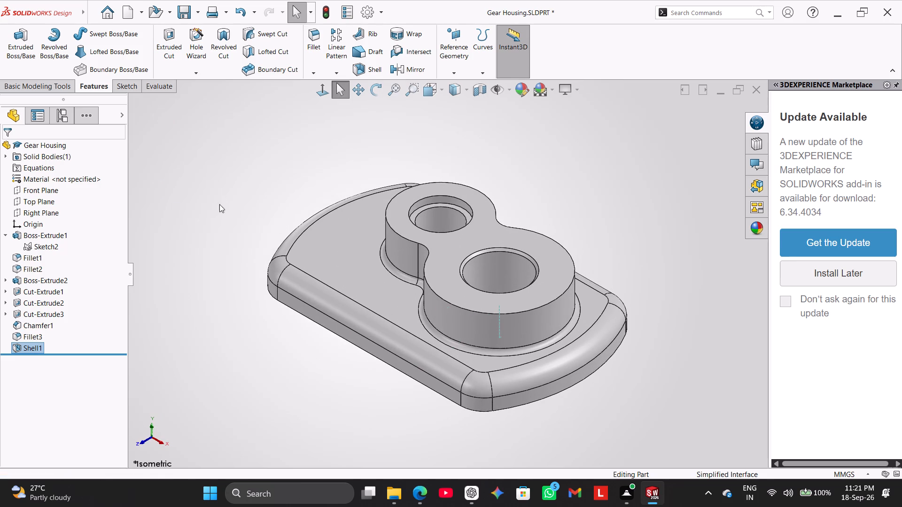
pyautogui.click(477, 93)
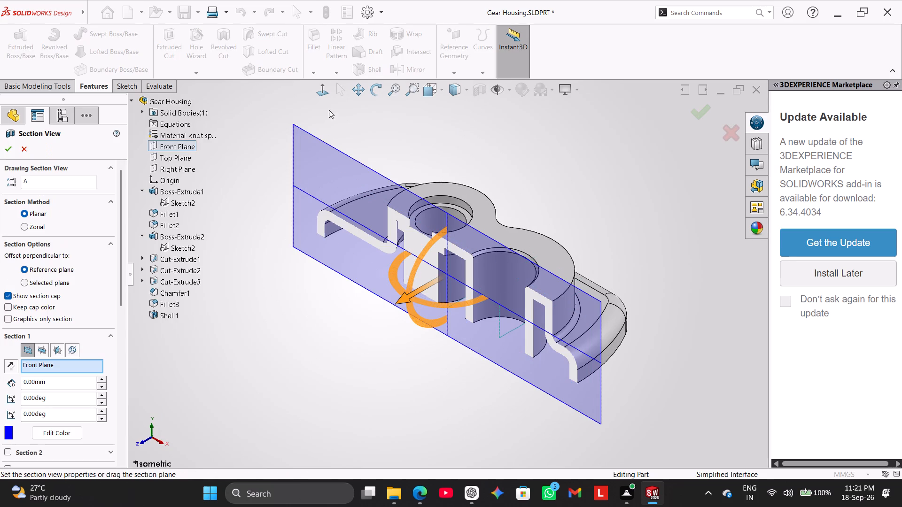
pyautogui.click(329, 92)
pyautogui.click(289, 347)
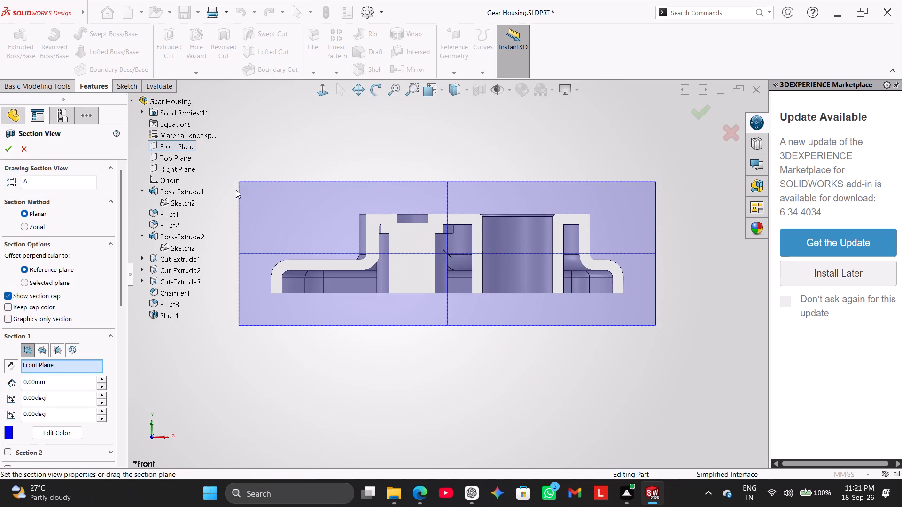
pyautogui.rightClick(233, 176)
pyautogui.click(260, 243)
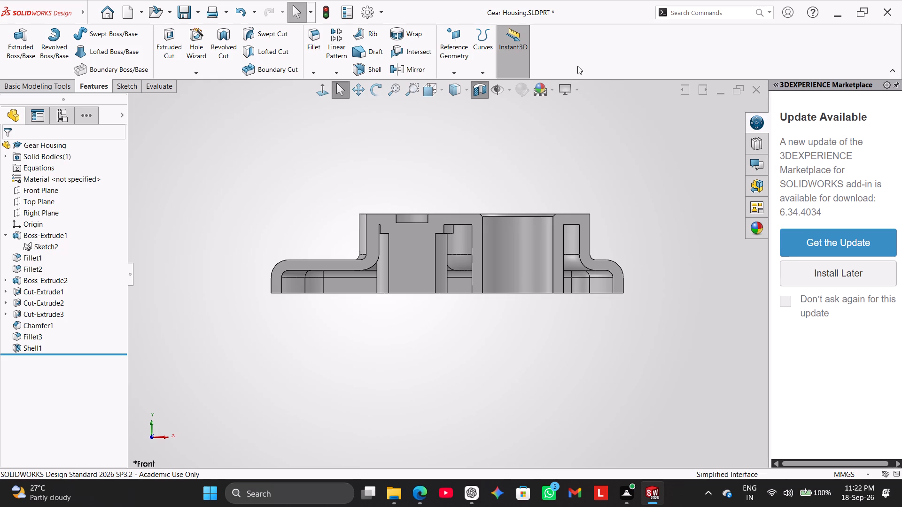
pyautogui.moveTo(631, 86); pyautogui.dragTo(770, 133)
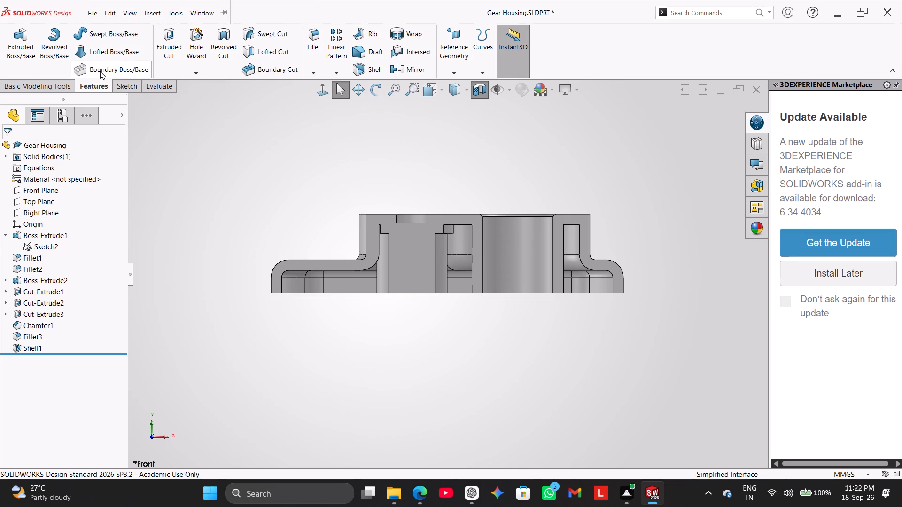
# Add a reference dimension for the height from the base plate's bottom edge to the start of the inner rounding at its curved end.
pyautogui.click(119, 90)
pyautogui.click(48, 39)
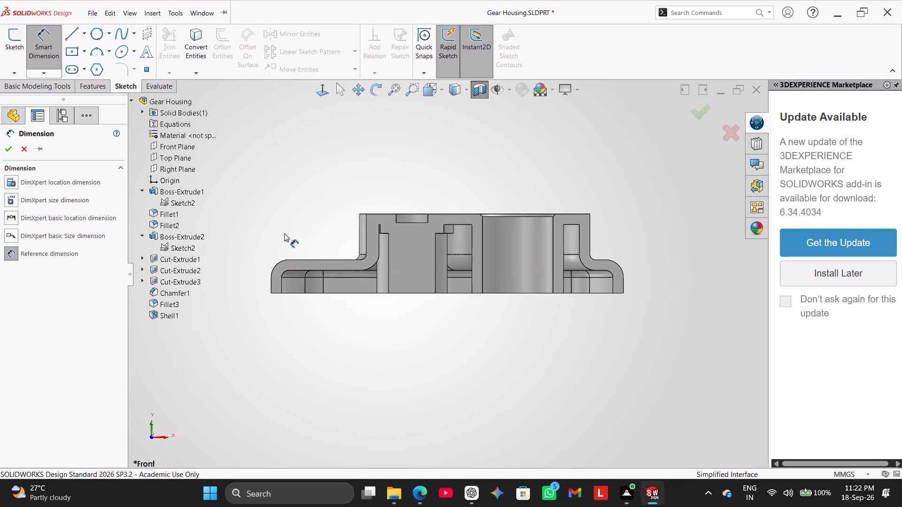
pyautogui.scroll(-1, 283, 229)
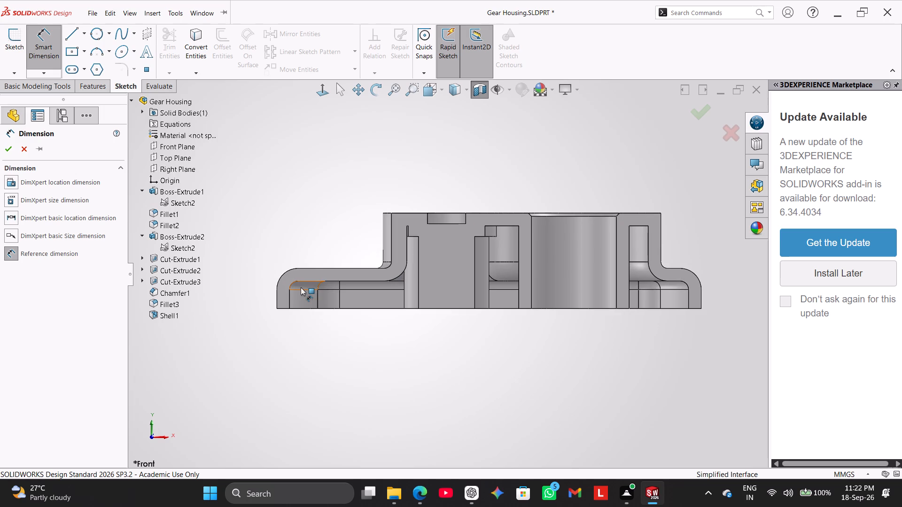
pyautogui.click(303, 288)
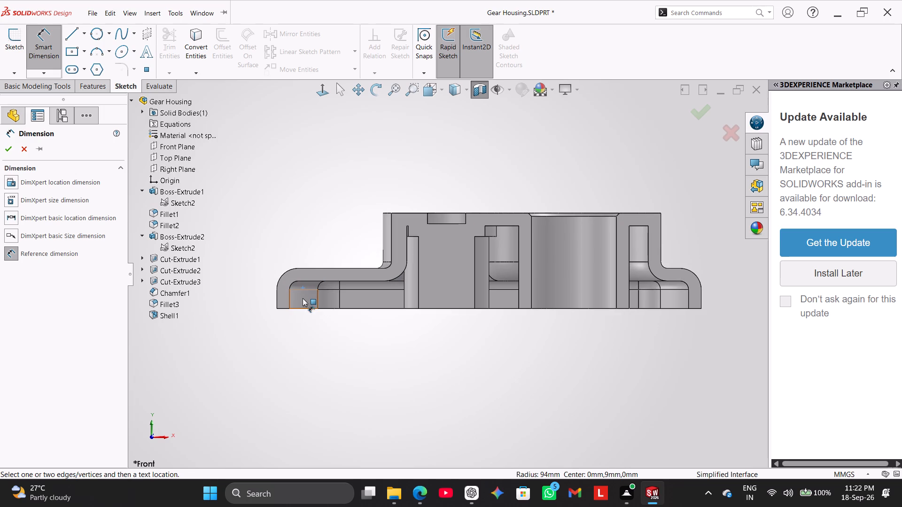
pyautogui.click(306, 307)
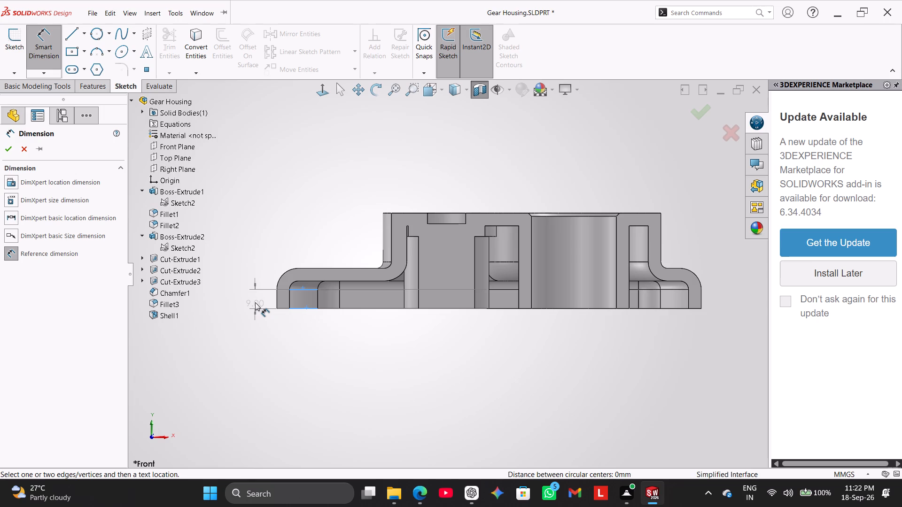
pyautogui.click(255, 300)
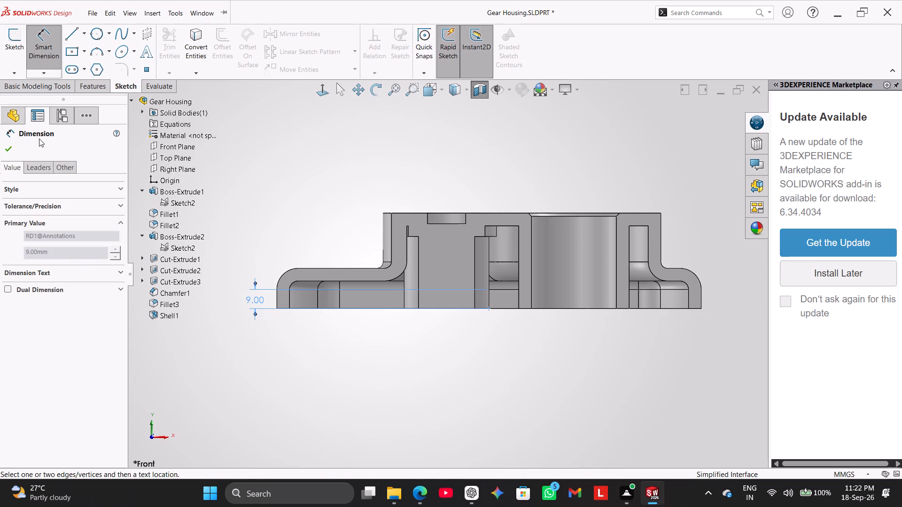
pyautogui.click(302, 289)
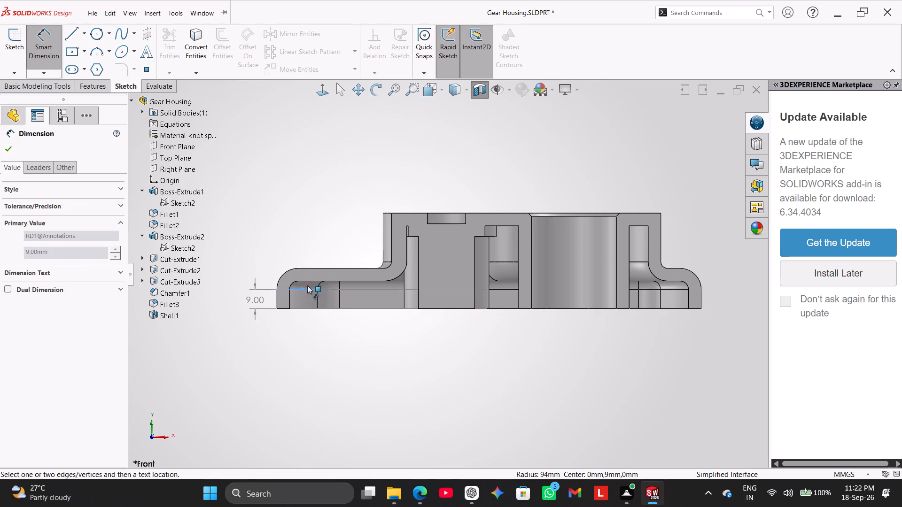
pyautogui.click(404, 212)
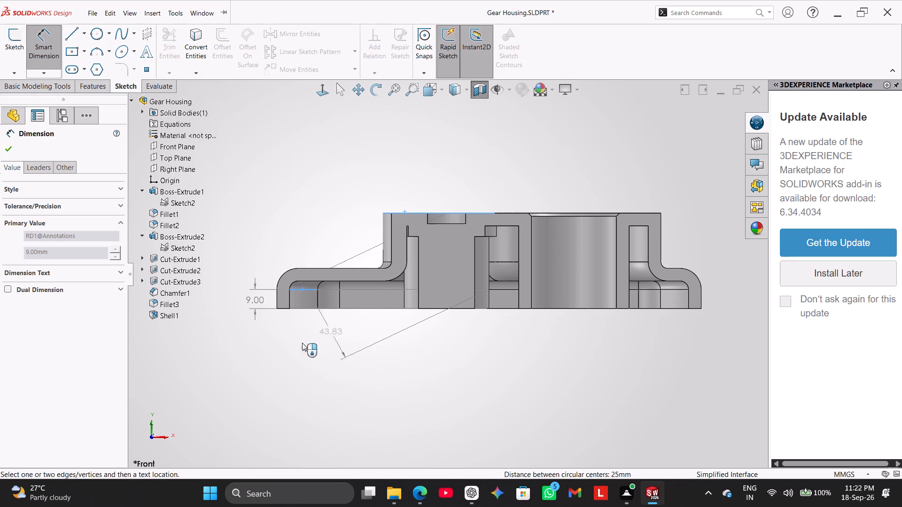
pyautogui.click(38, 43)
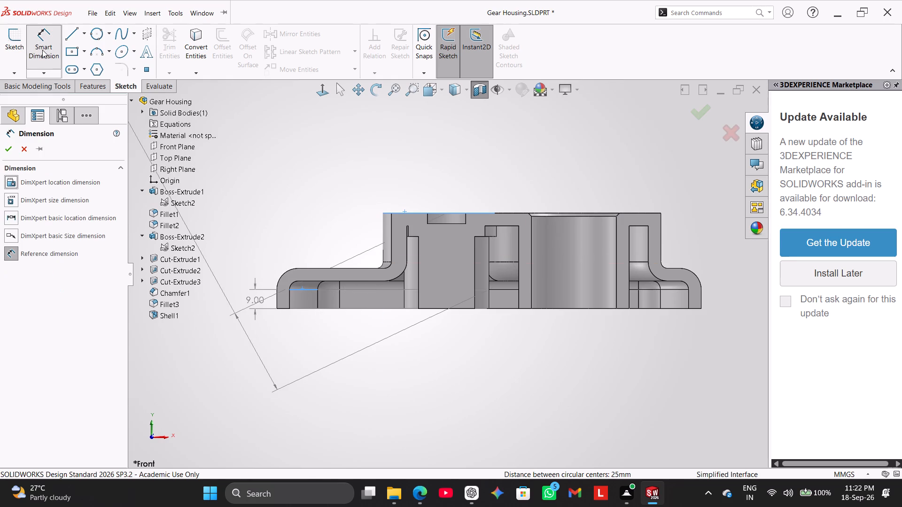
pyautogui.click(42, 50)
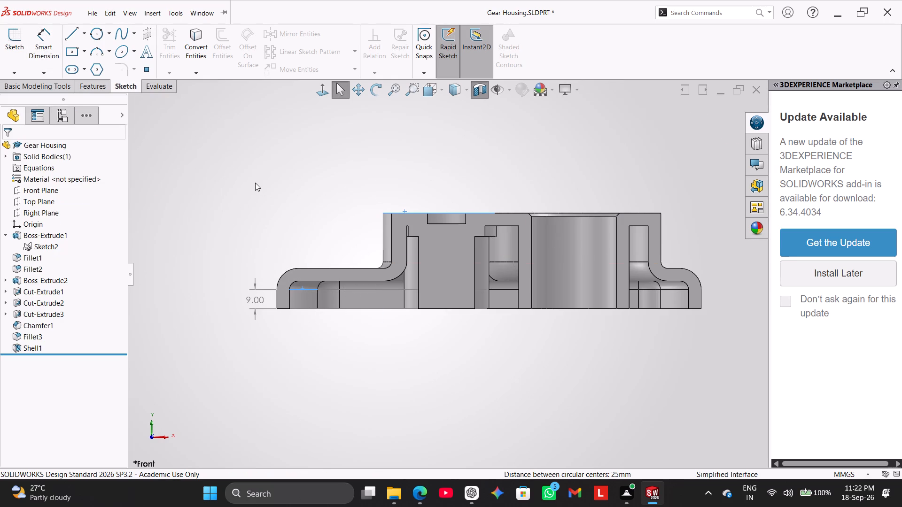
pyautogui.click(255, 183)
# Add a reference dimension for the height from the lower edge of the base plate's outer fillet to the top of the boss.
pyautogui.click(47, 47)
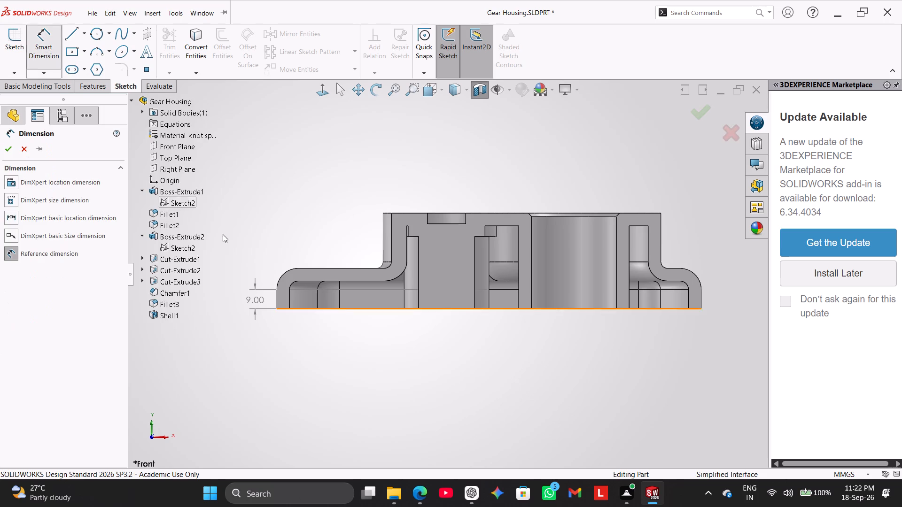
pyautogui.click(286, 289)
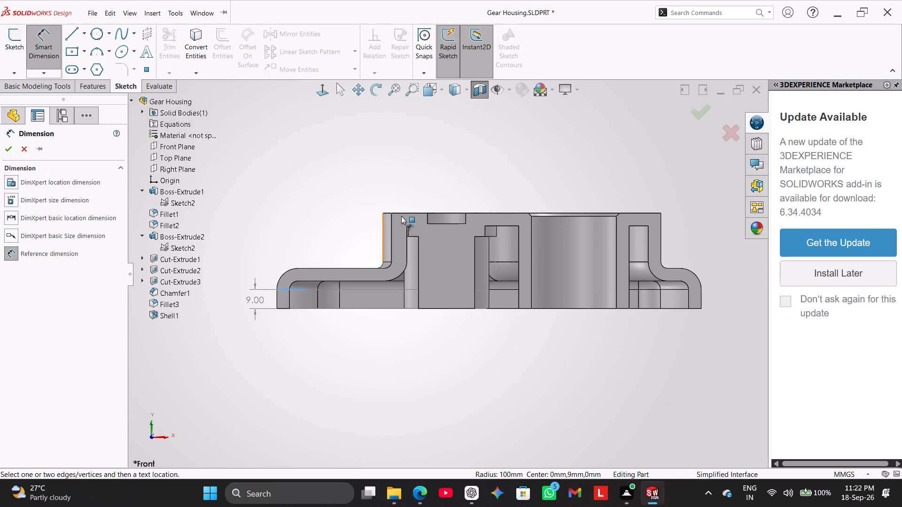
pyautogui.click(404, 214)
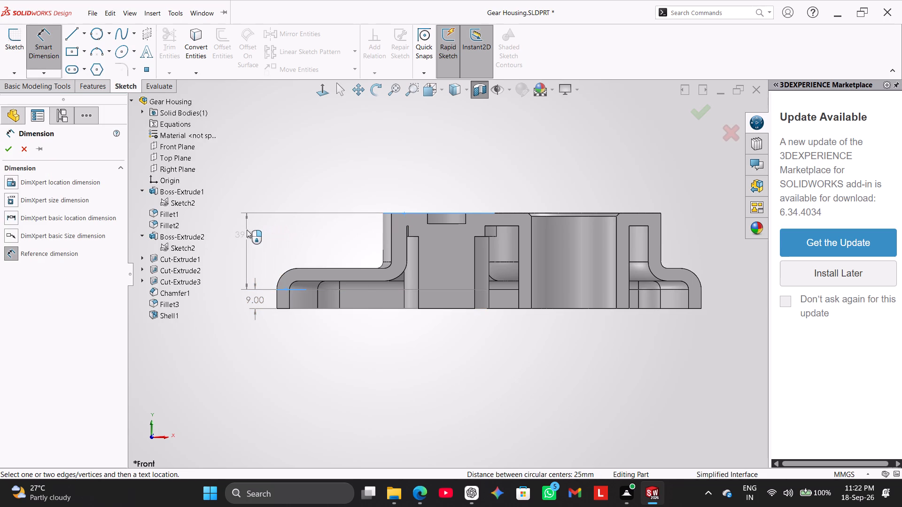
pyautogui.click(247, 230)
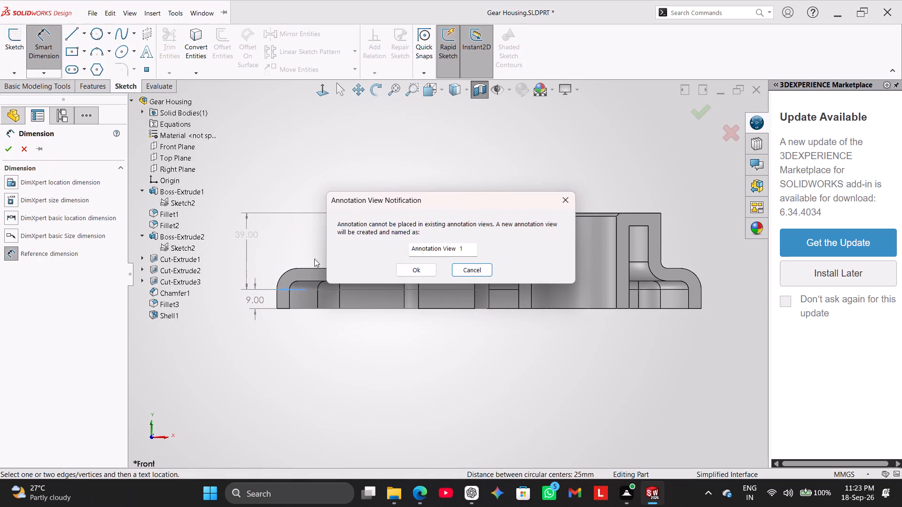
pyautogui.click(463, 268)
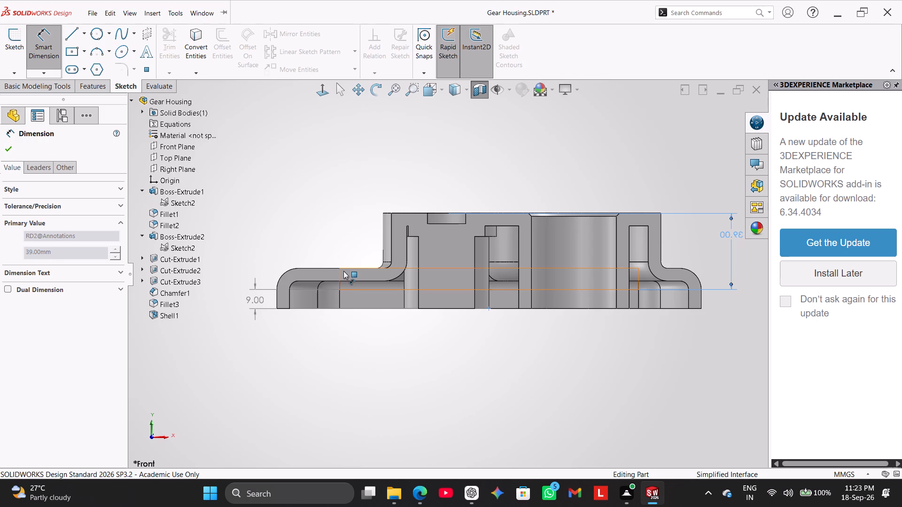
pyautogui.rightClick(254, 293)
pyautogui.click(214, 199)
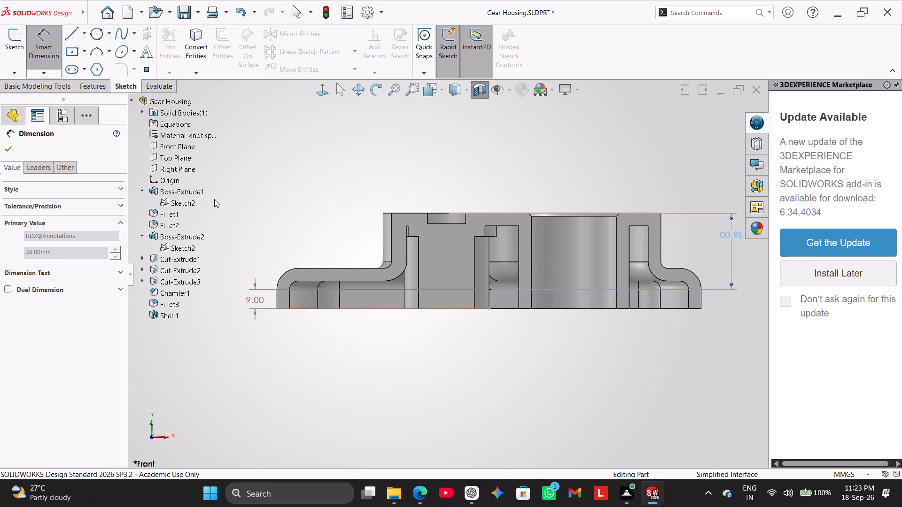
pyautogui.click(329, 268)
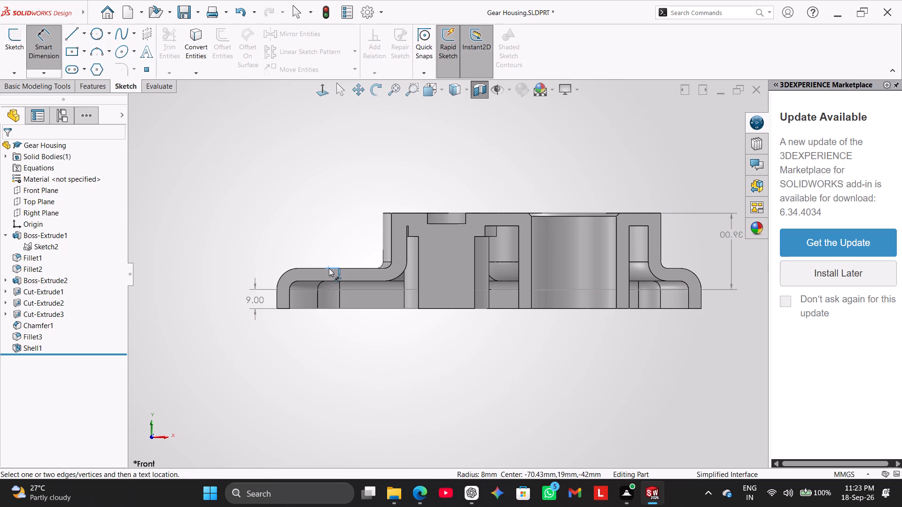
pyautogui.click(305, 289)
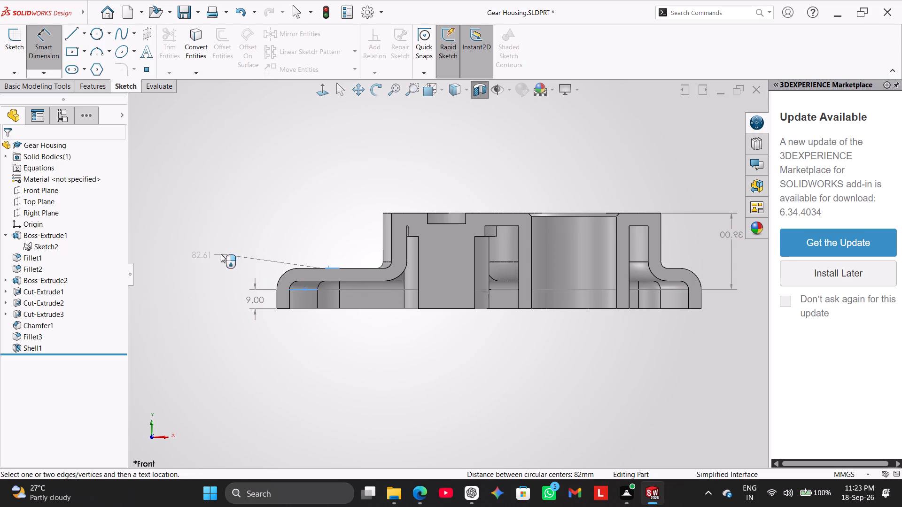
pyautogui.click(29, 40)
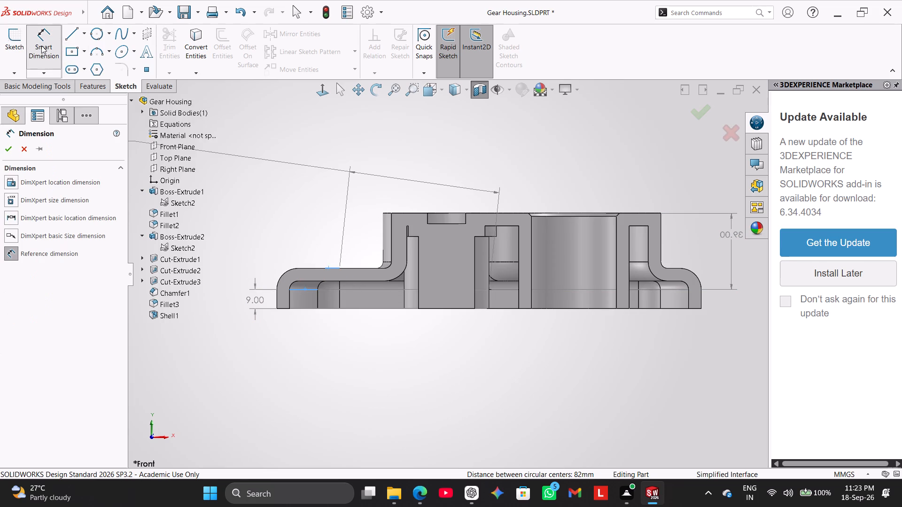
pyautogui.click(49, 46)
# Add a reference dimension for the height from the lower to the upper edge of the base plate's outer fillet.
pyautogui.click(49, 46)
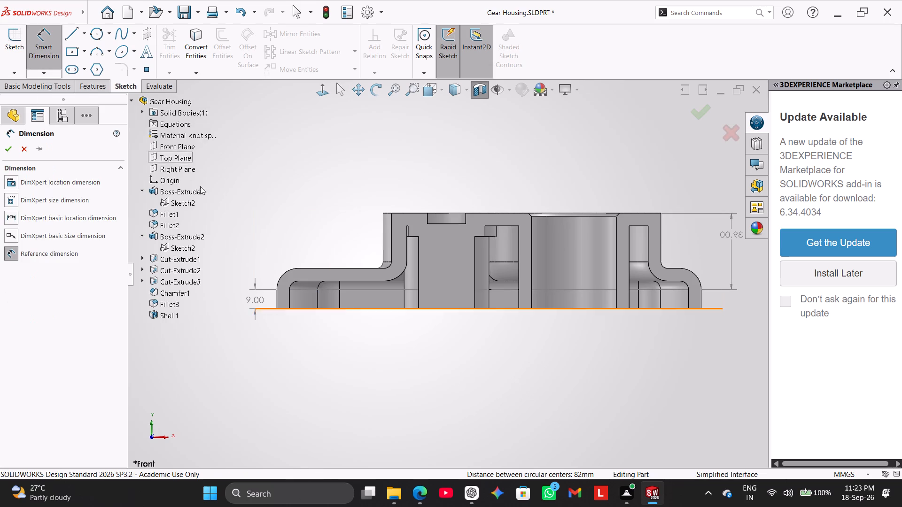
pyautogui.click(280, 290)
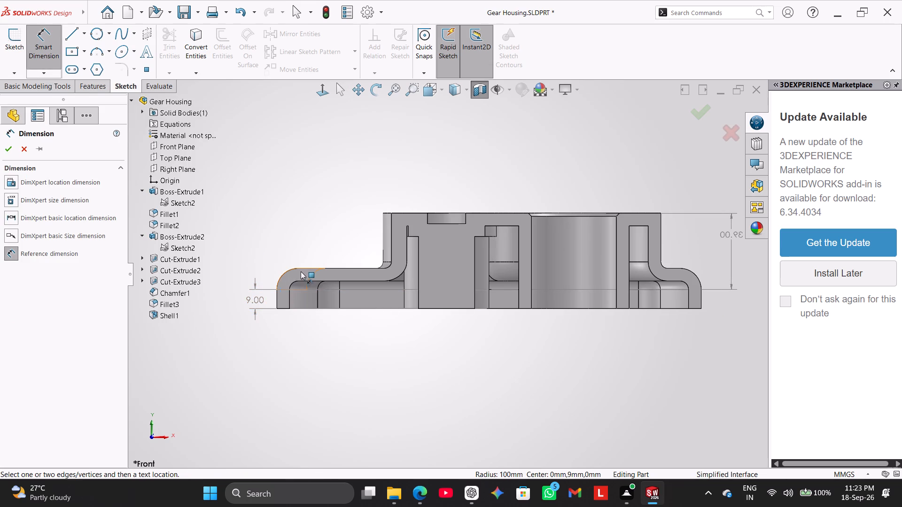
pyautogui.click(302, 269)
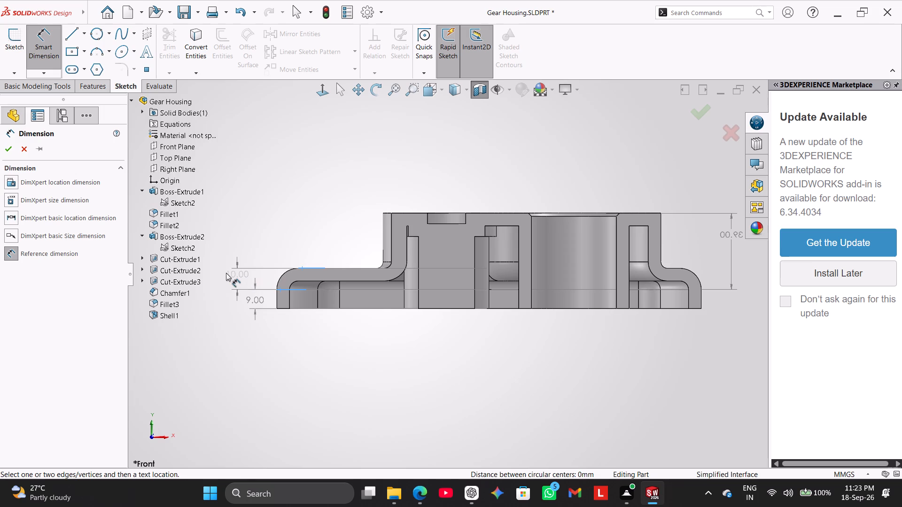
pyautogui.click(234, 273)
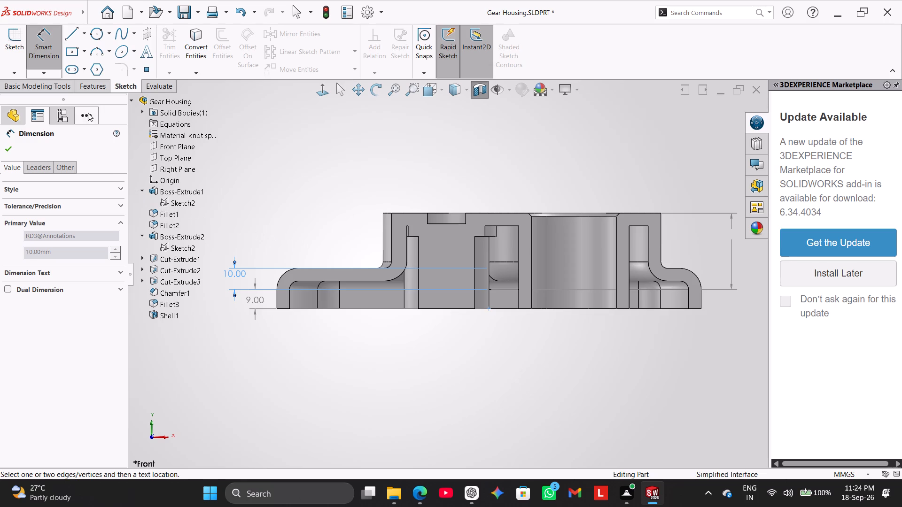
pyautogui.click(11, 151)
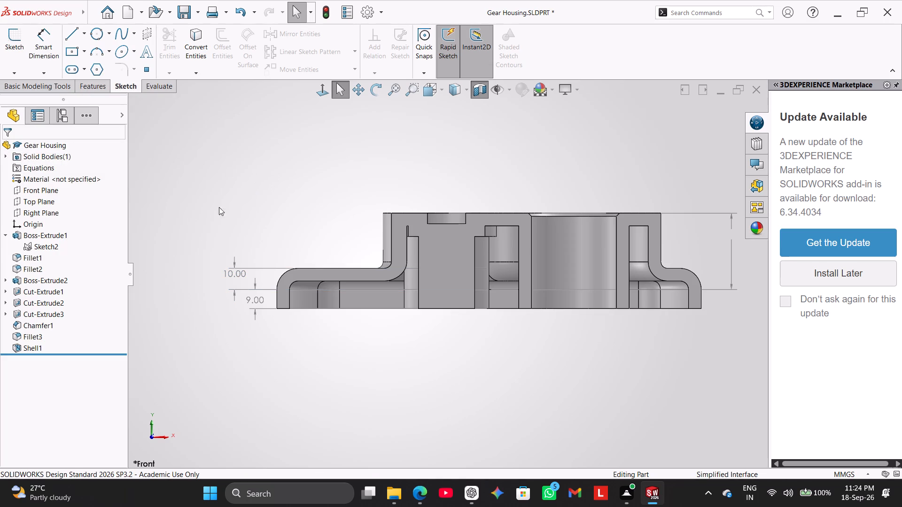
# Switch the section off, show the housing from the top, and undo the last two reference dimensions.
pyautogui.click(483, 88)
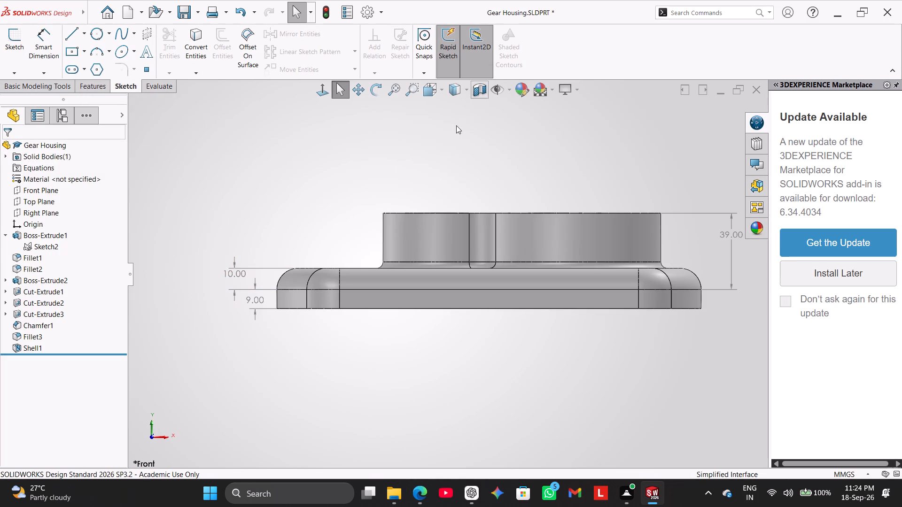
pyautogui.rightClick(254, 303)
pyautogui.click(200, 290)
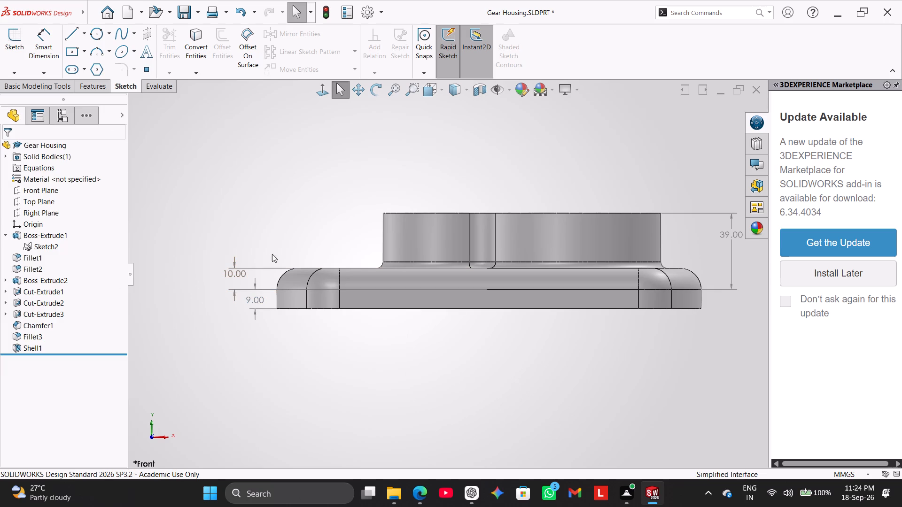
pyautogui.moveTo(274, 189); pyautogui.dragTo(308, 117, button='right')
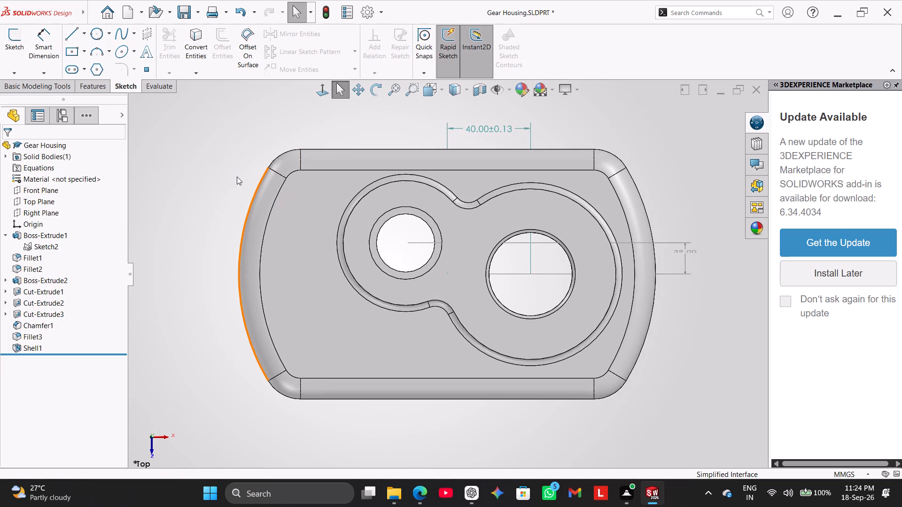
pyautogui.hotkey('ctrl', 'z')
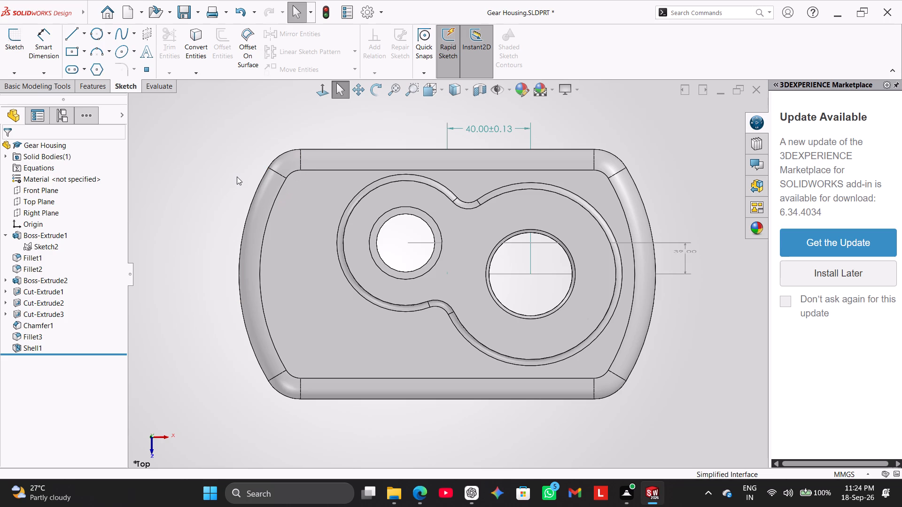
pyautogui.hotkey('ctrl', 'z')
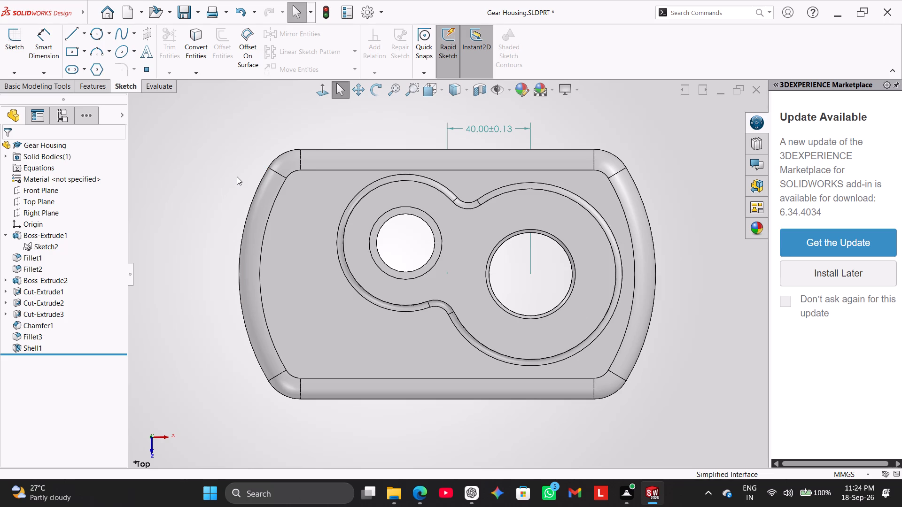
# Section the housing along the Front Plane again and view the cut face-on.
pyautogui.click(486, 97)
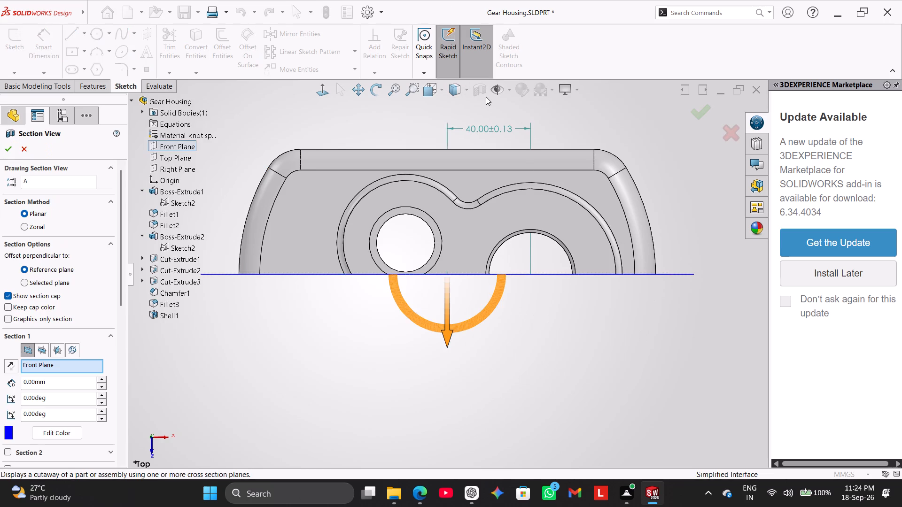
pyautogui.click(323, 88)
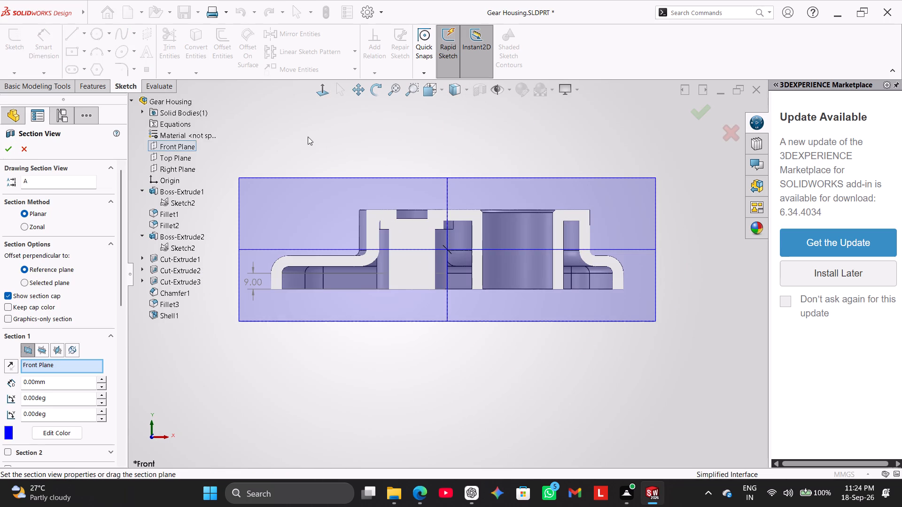
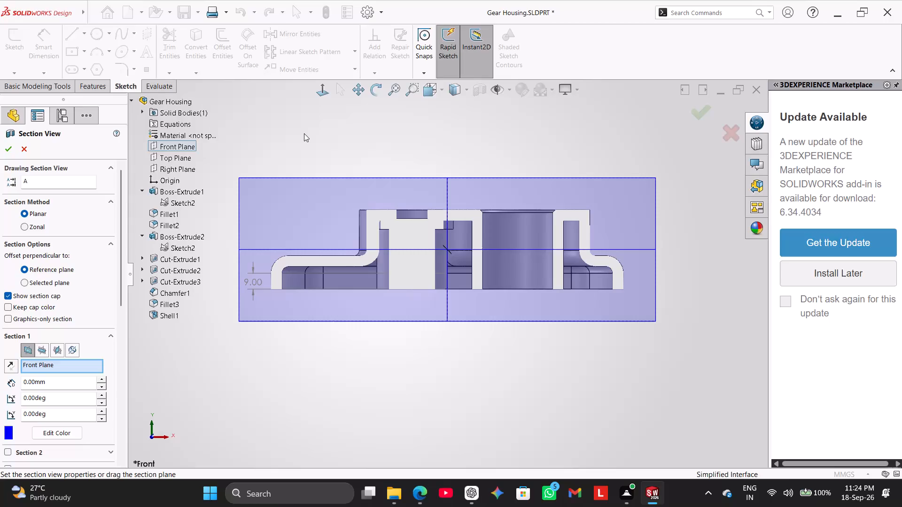
# Undo the remaining reference dimension on the base plate's lower edge and switch the section view off.
pyautogui.hotkey('ctrl', 'z')
pyautogui.hotkey('ctrl', 'z')
pyautogui.hotkey('ctrl', 'z')
pyautogui.click(2, 144)
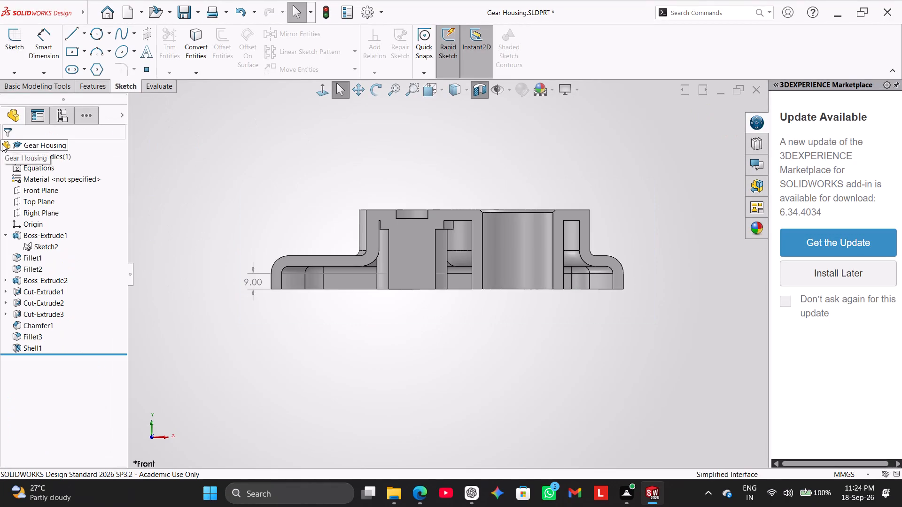
pyautogui.hotkey('ctrl', 'z')
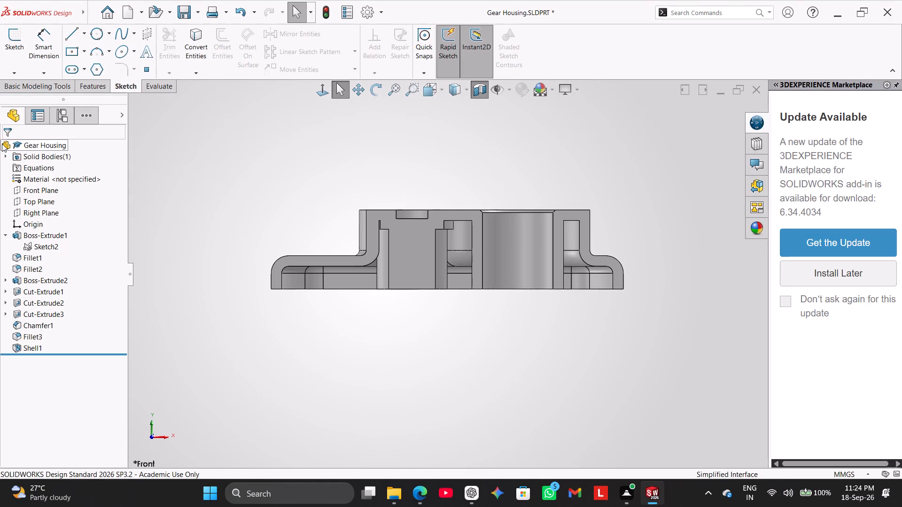
pyautogui.click(486, 93)
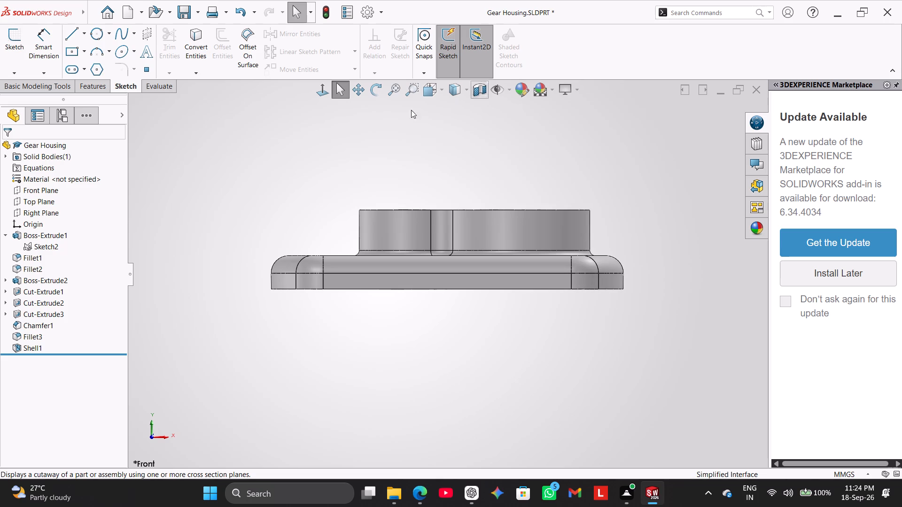
# Edit the base plate's extrusion and set its blind depth to 45-16, giving 29 mm.
pyautogui.rightClick(34, 238)
pyautogui.click(48, 214)
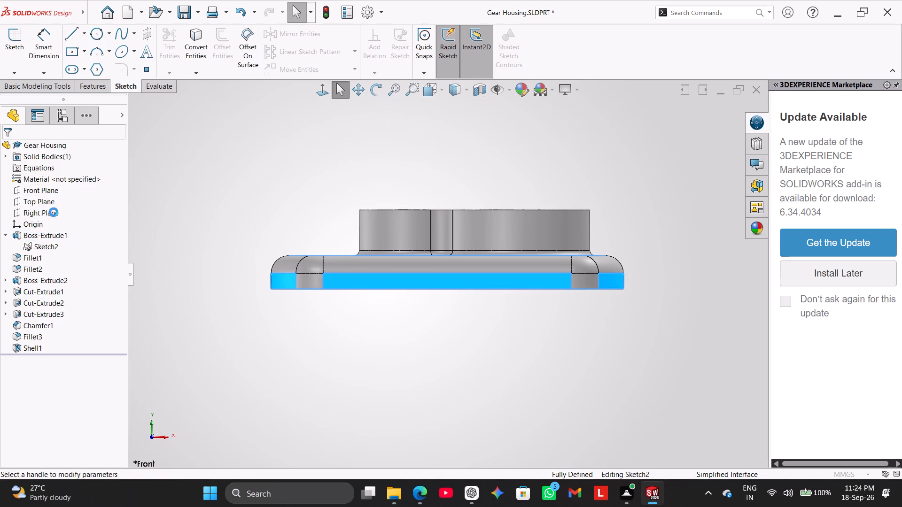
pyautogui.doubleClick(62, 254)
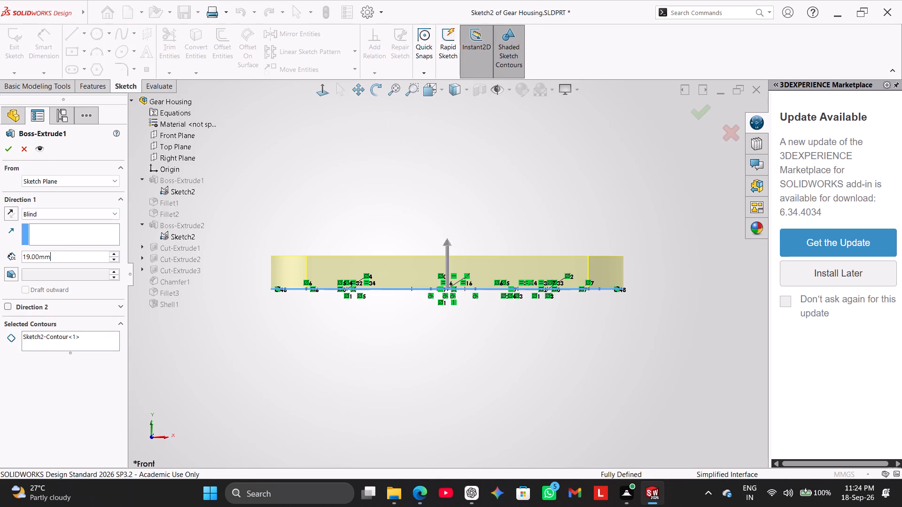
pyautogui.write('45')
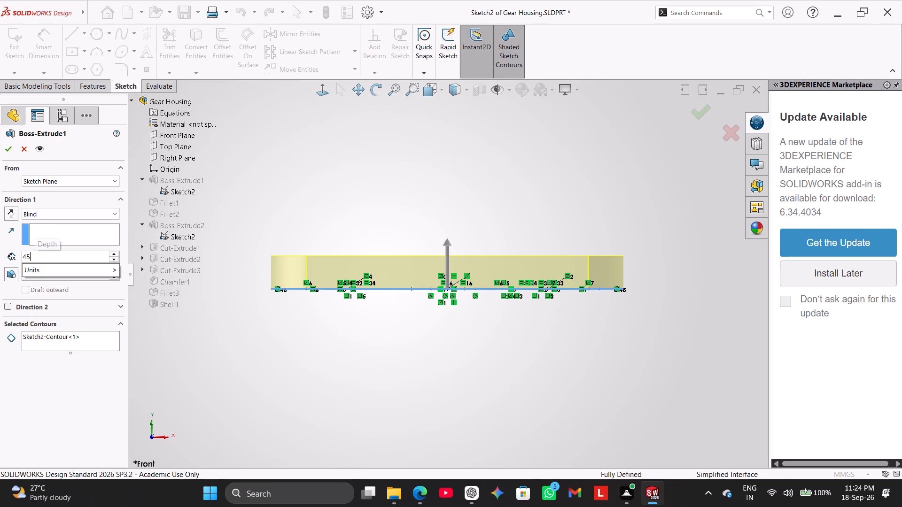
pyautogui.press('-')
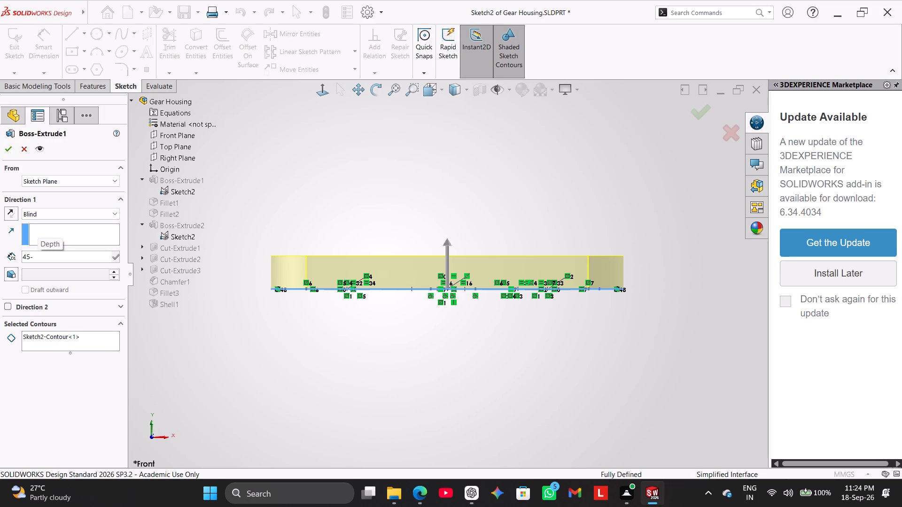
pyautogui.write('16')
pyautogui.press('Return')
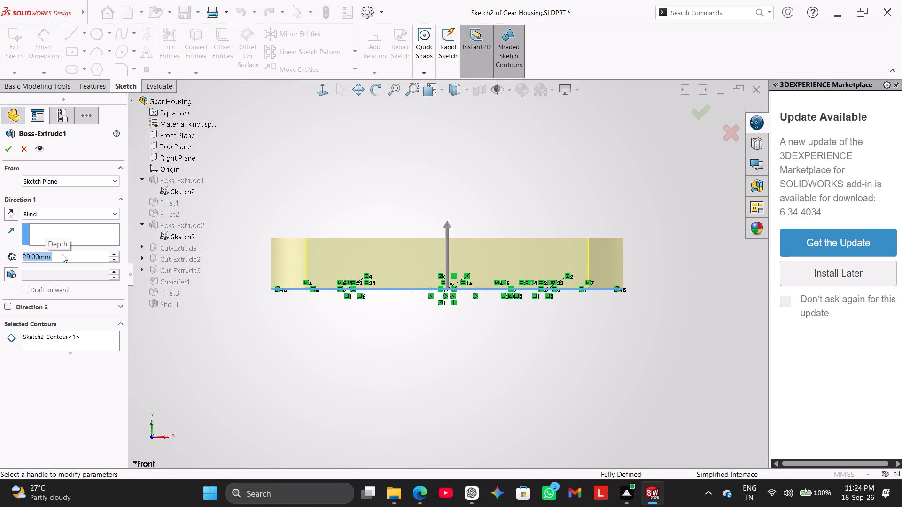
pyautogui.click(4, 143)
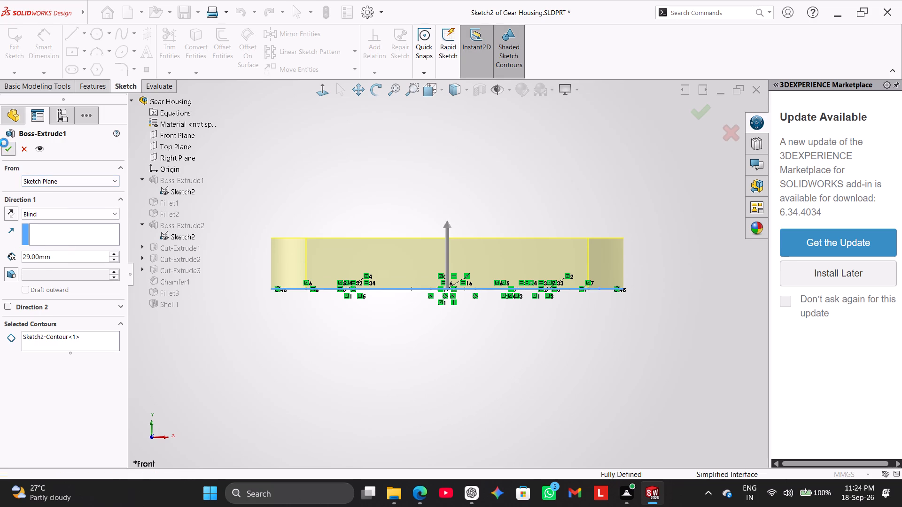
pyautogui.click(213, 183)
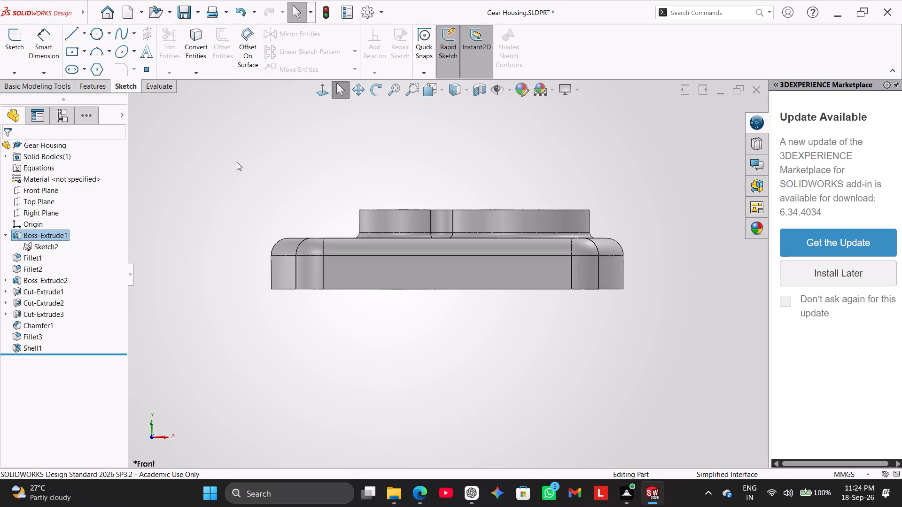
# Section the housing along the Front Plane and view the cut face-on.
pyautogui.moveTo(227, 230); pyautogui.dragTo(266, 185, button='right')
pyautogui.click(479, 94)
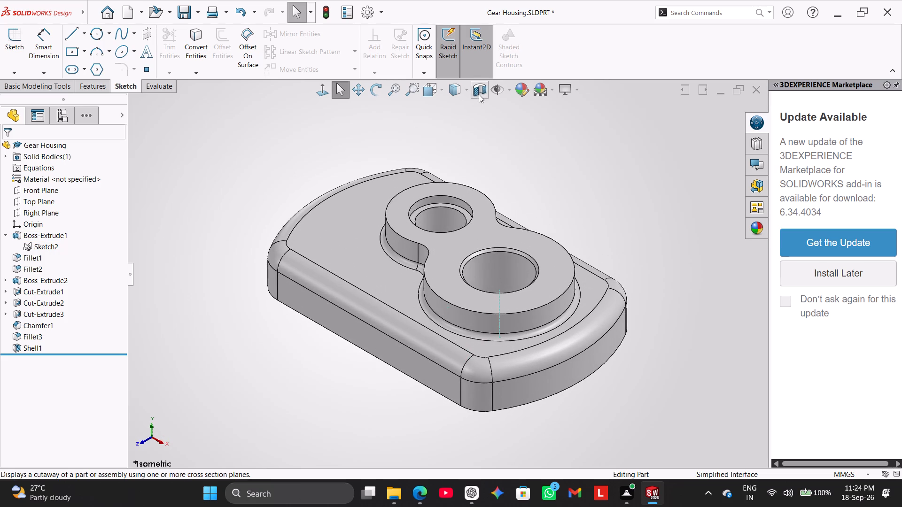
pyautogui.click(321, 89)
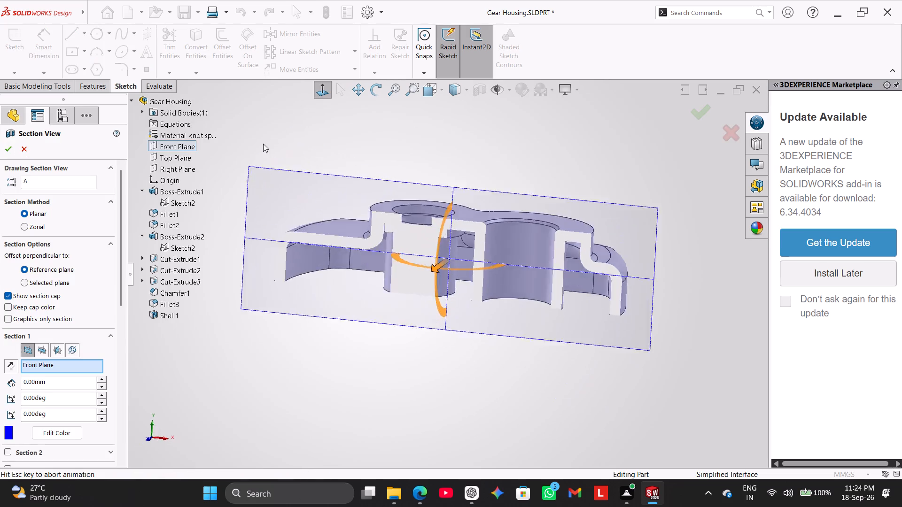
pyautogui.click(257, 123)
pyautogui.click(271, 144)
pyautogui.rightClick(267, 140)
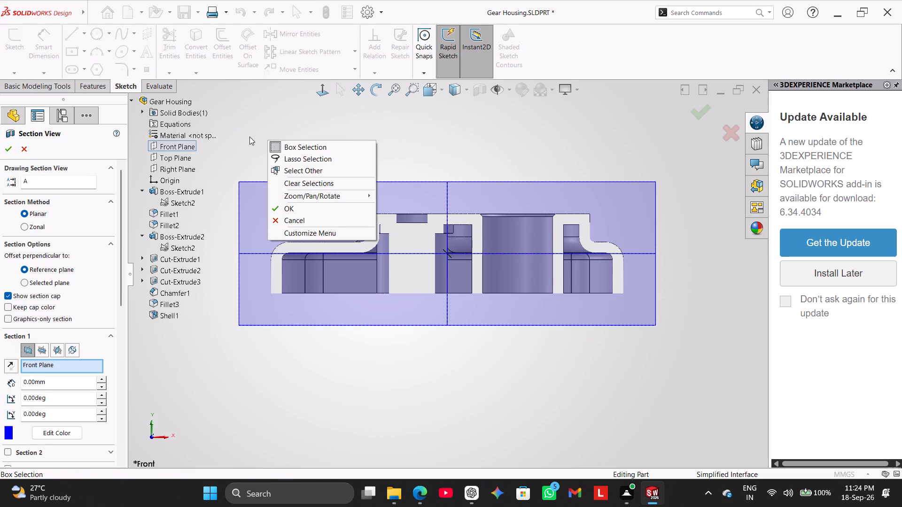
pyautogui.click(5, 148)
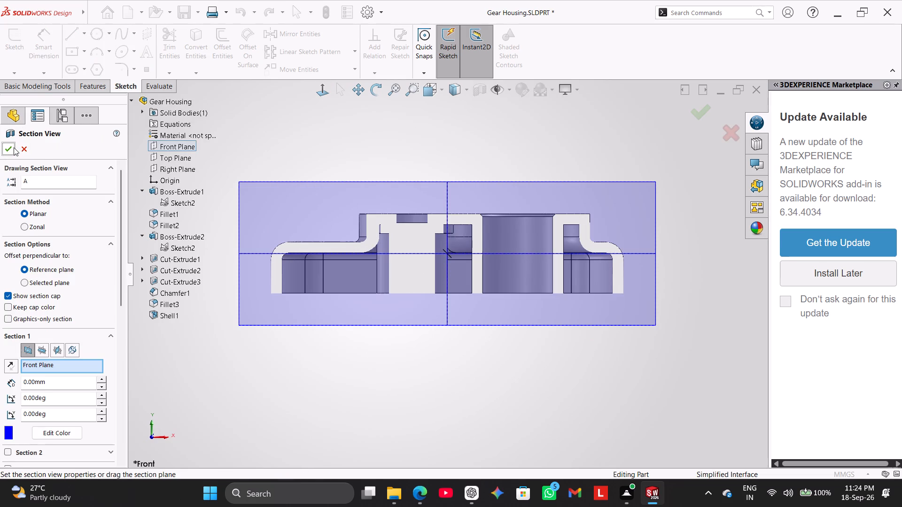
pyautogui.click(14, 147)
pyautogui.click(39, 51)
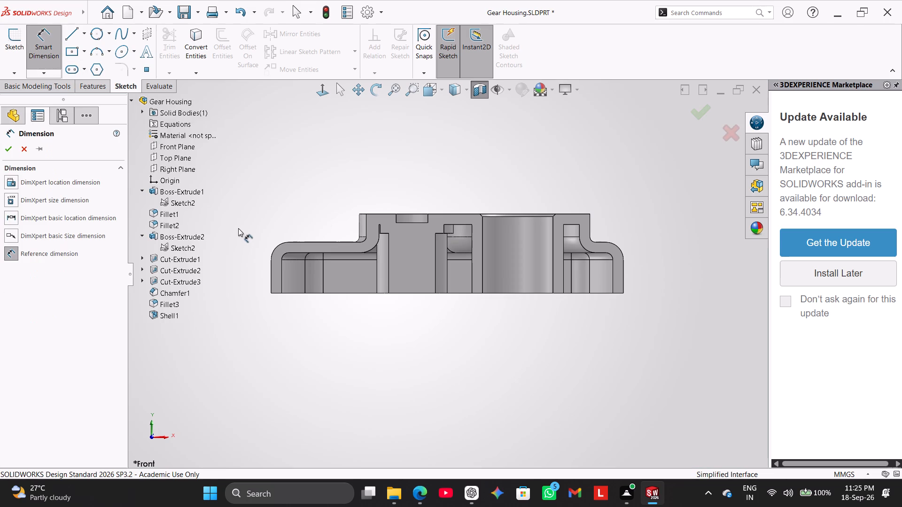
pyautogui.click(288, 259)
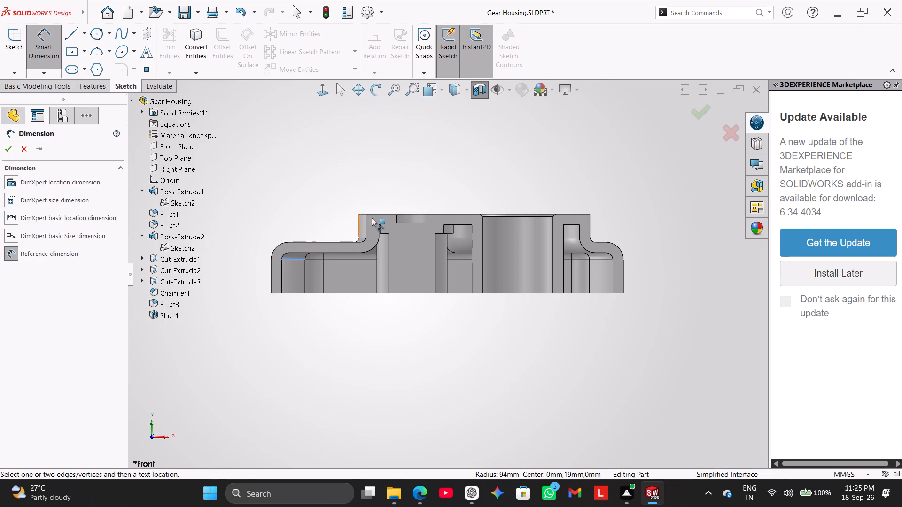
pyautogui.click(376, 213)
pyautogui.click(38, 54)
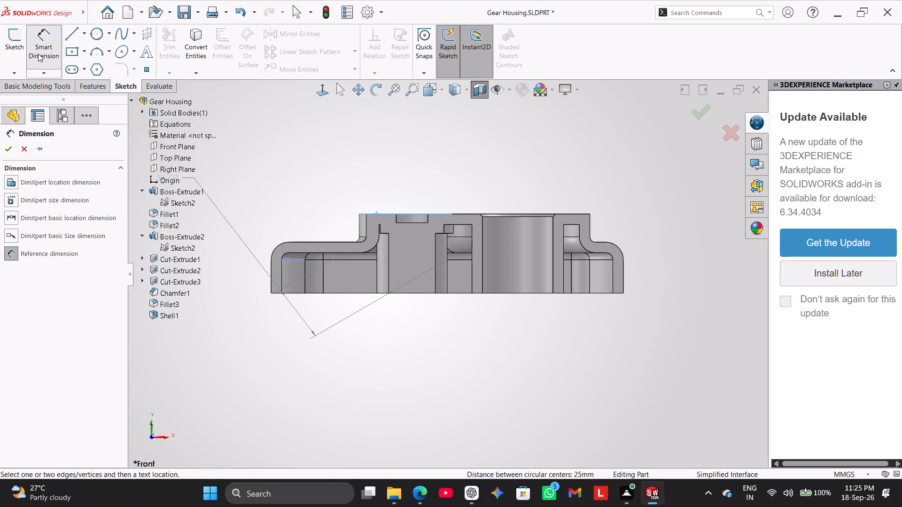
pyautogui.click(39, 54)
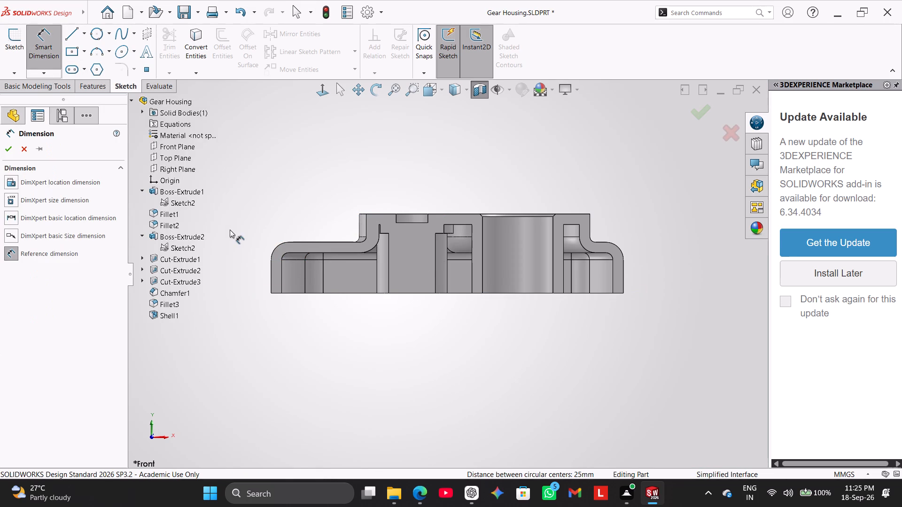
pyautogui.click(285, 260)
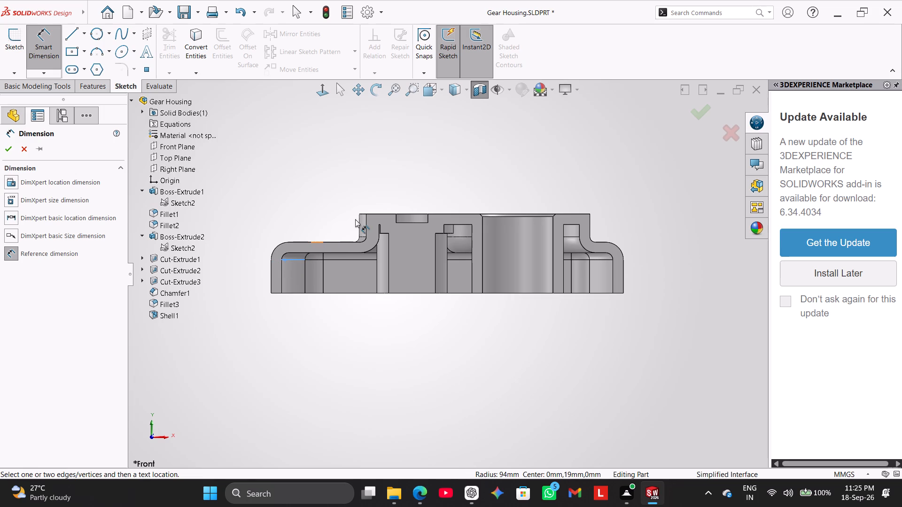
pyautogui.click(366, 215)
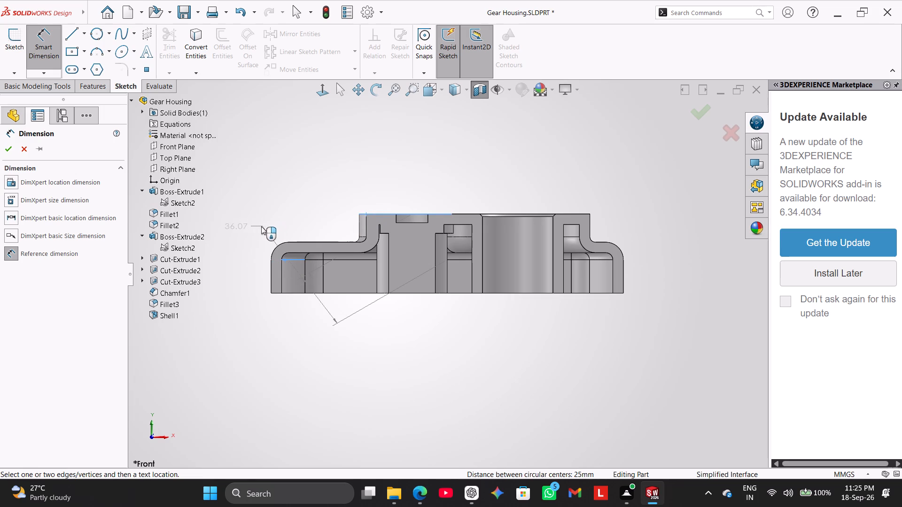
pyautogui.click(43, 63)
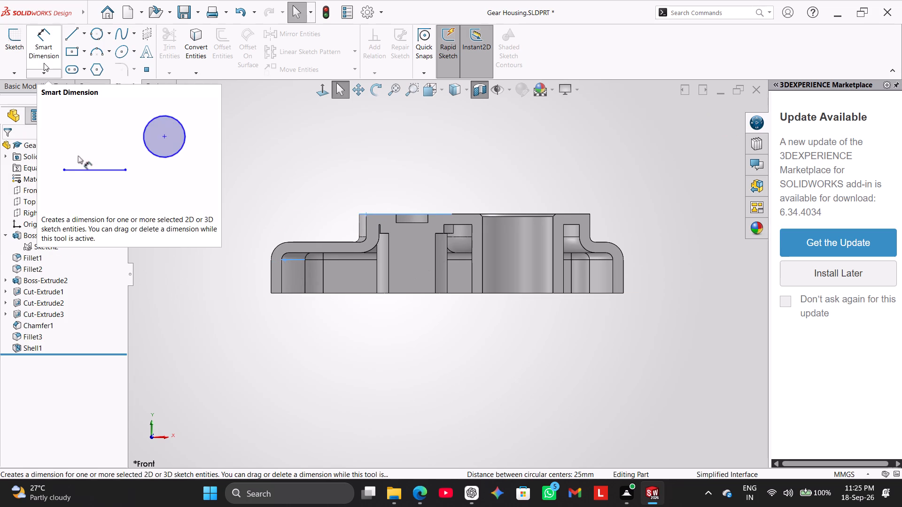
# Add a reference dimension for the height from the housing's bottom edge to the lower edge of the base plate's inner fillet.
pyautogui.click(44, 63)
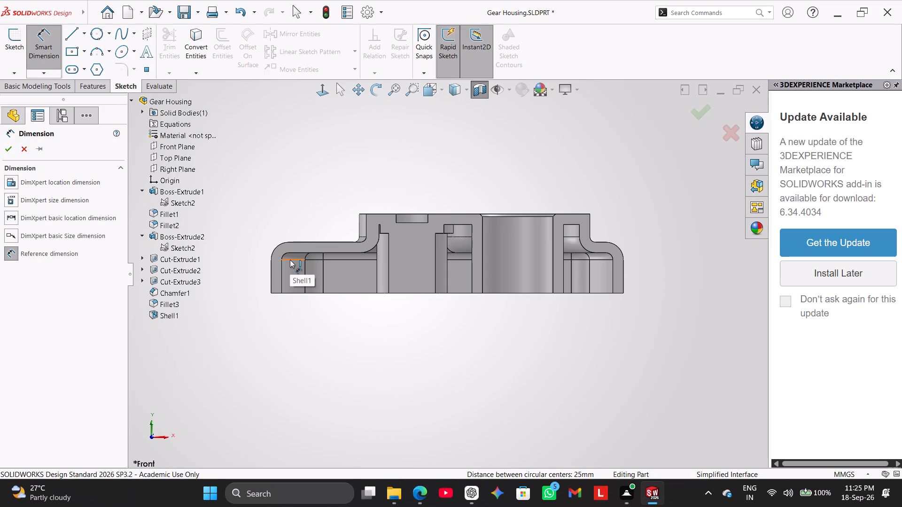
pyautogui.click(290, 260)
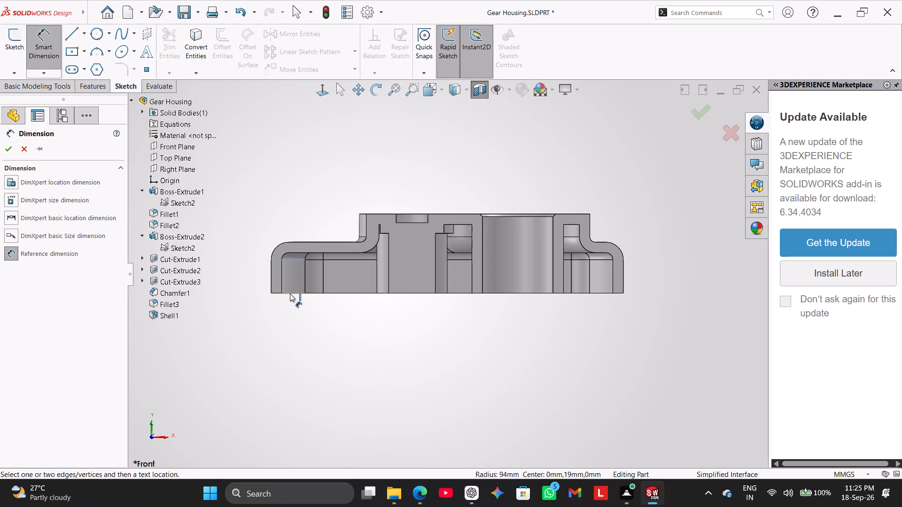
pyautogui.click(290, 293)
pyautogui.click(244, 277)
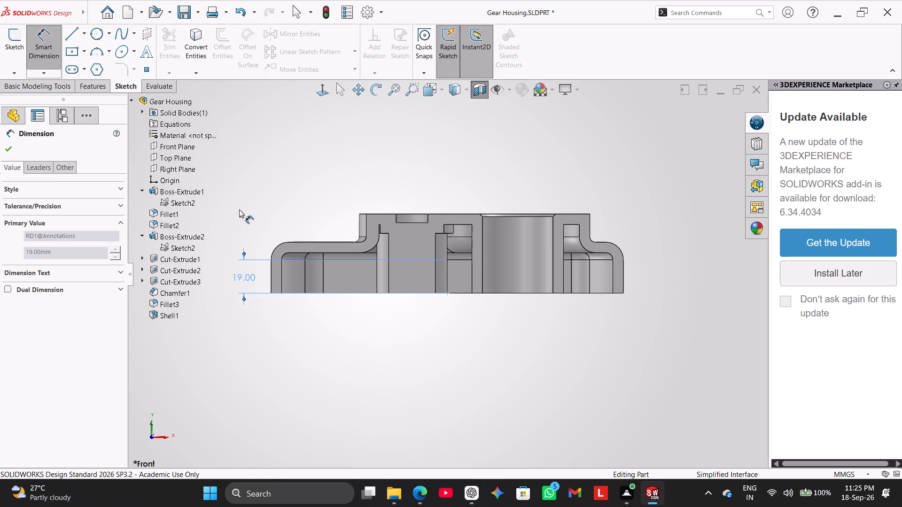
# Add a reference dimension for the height from the lower edge of the base plate's outer fillet to the boss top.
pyautogui.click(281, 261)
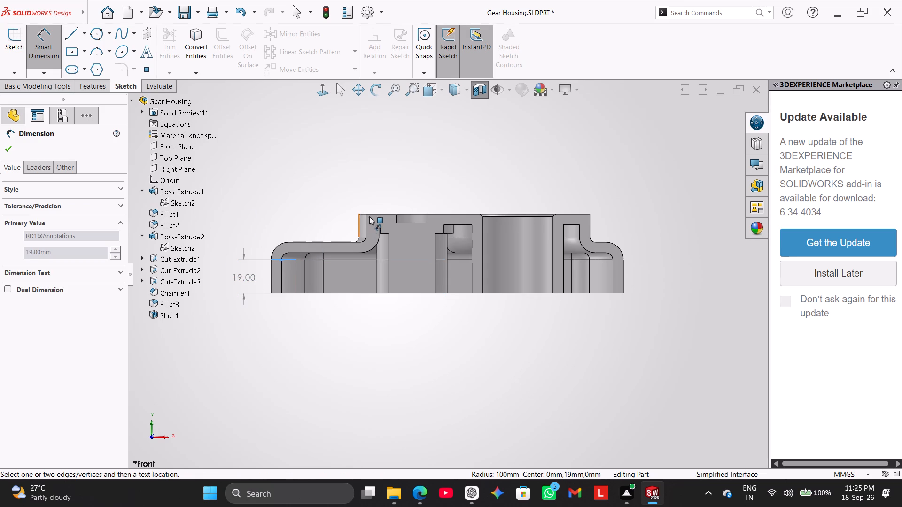
pyautogui.click(369, 213)
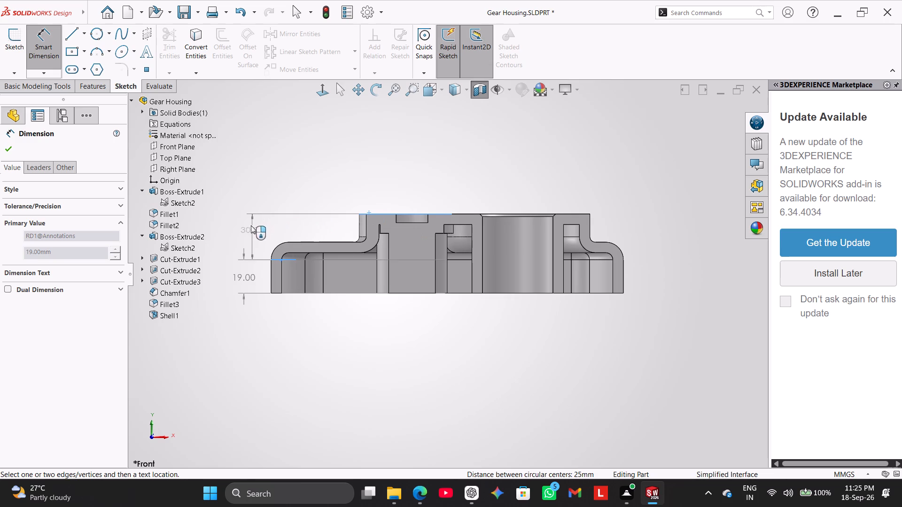
pyautogui.click(238, 228)
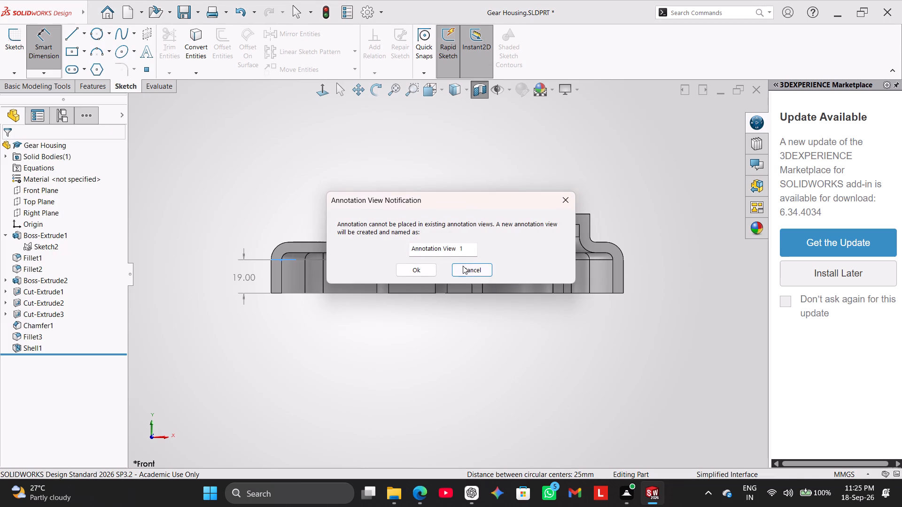
pyautogui.click(463, 266)
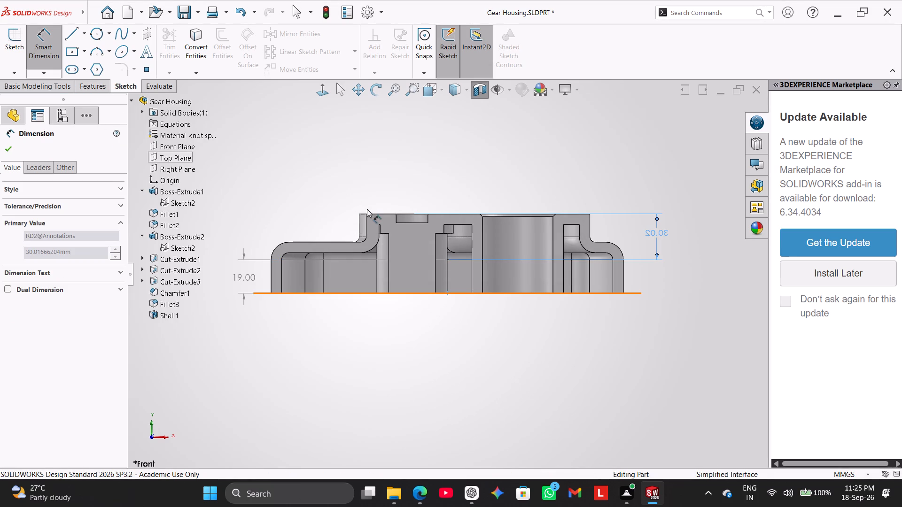
# Add a second reference dimension between the boss top and the lower edge of the base plate's outer fillet, then leave Smart Dimension.
pyautogui.click(368, 214)
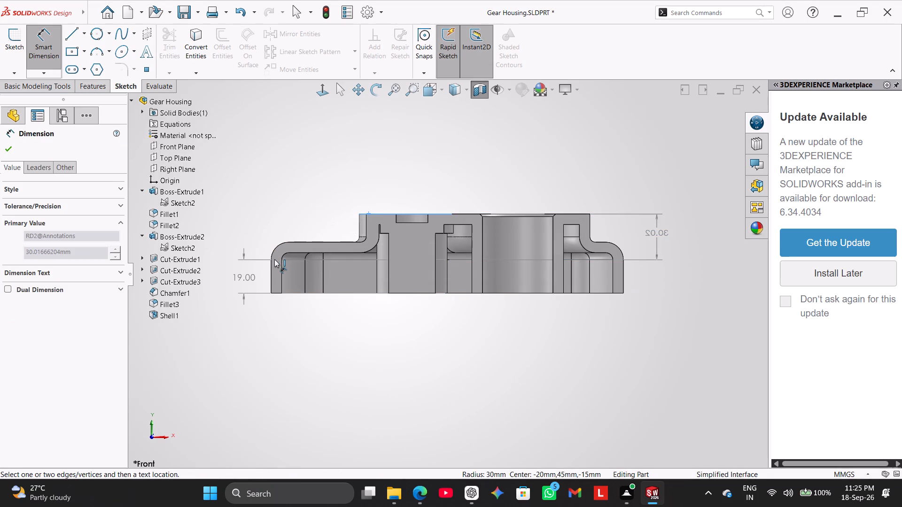
pyautogui.click(274, 259)
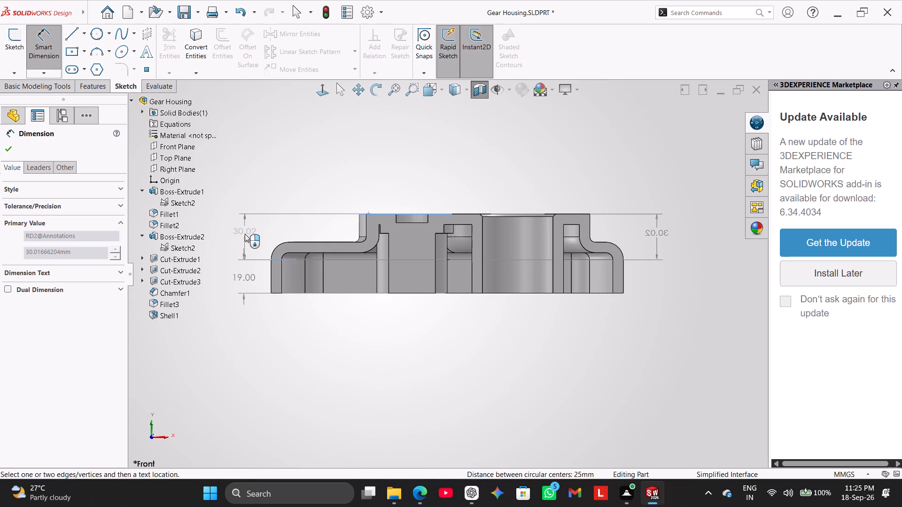
pyautogui.click(245, 234)
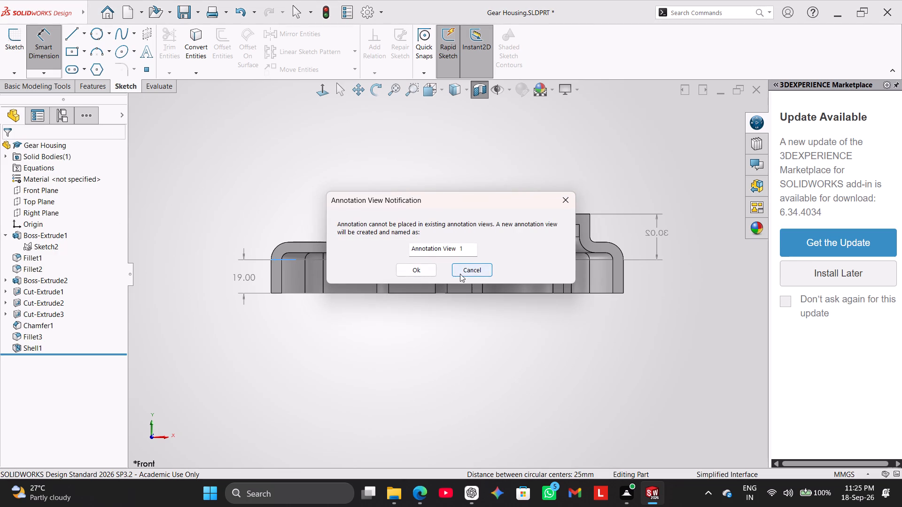
pyautogui.click(460, 274)
pyautogui.rightClick(546, 156)
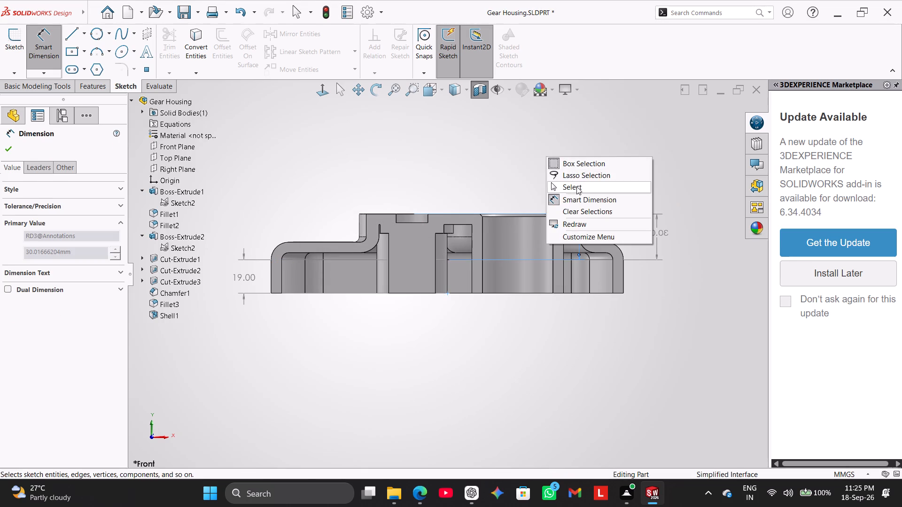
pyautogui.click(576, 186)
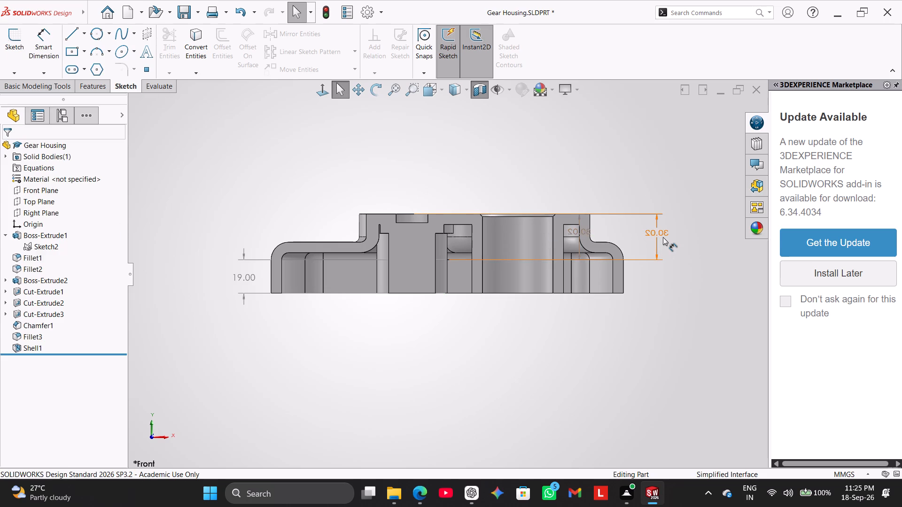
# Undo the two reference dimensions between the boss top and the lower edge of the base plate's outer fillet.
pyautogui.rightClick(663, 232)
pyautogui.click(645, 329)
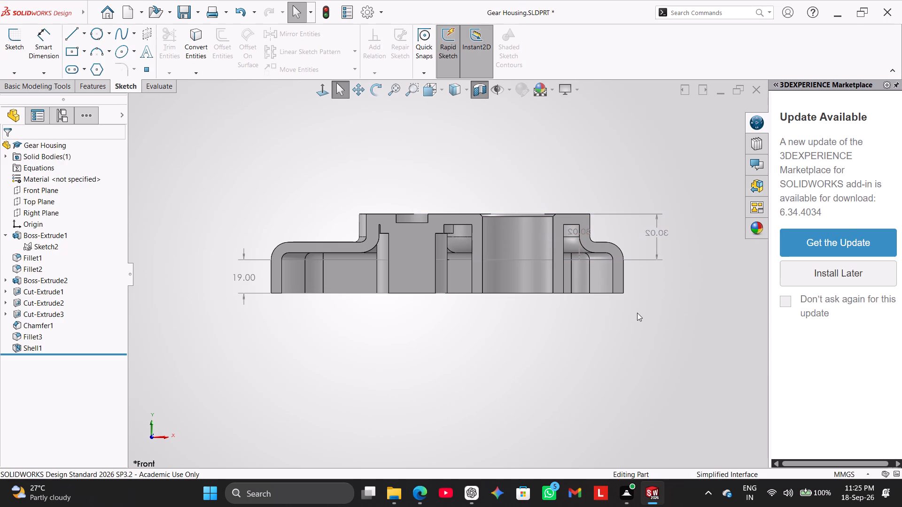
pyautogui.hotkey('ctrl', 'z')
pyautogui.hotkey('ctrl', 'z')
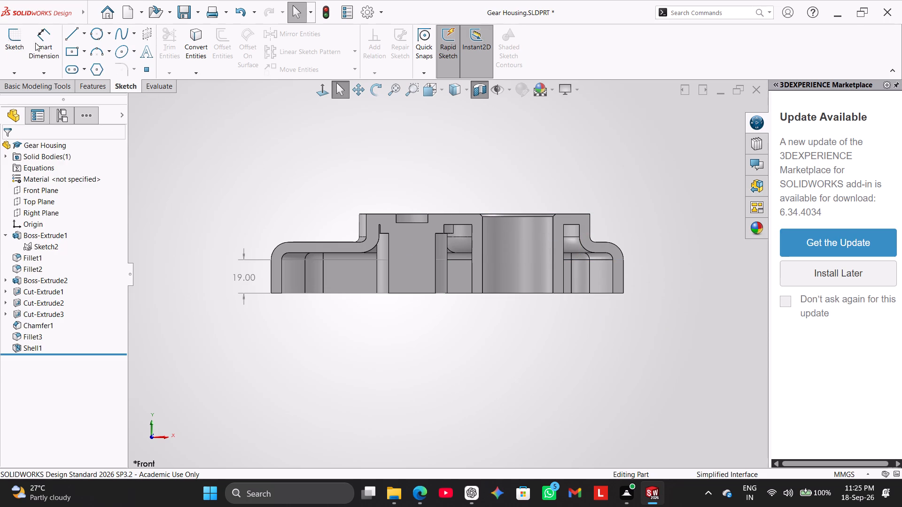
# Add a reference dimension for the overall height from the housing's bottom edge to the boss top.
pyautogui.click(35, 41)
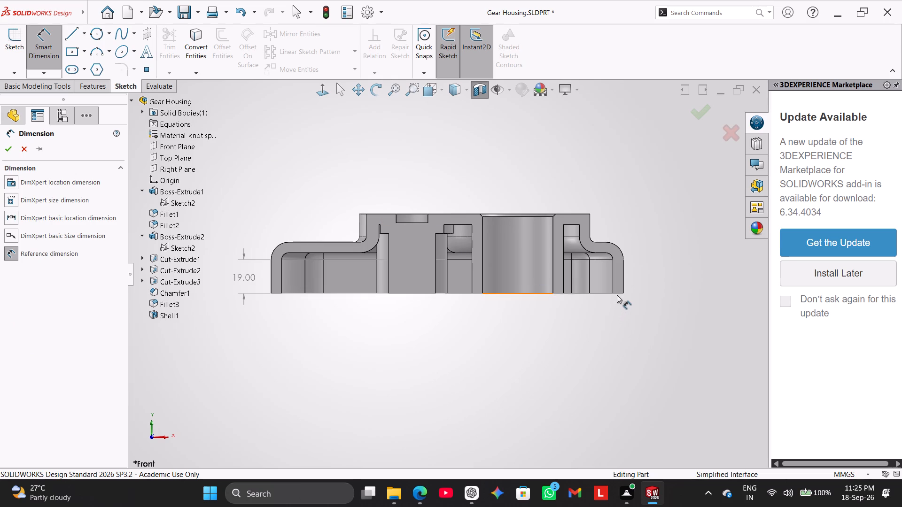
pyautogui.click(617, 293)
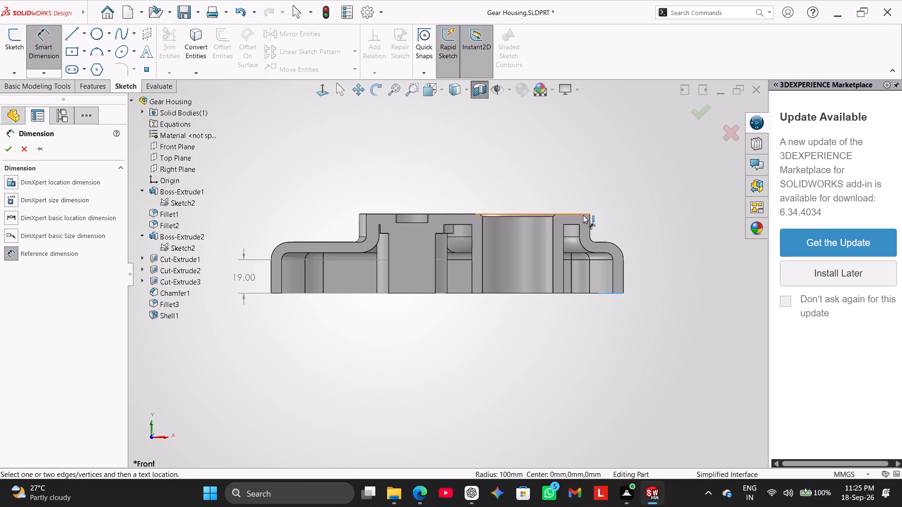
pyautogui.click(583, 214)
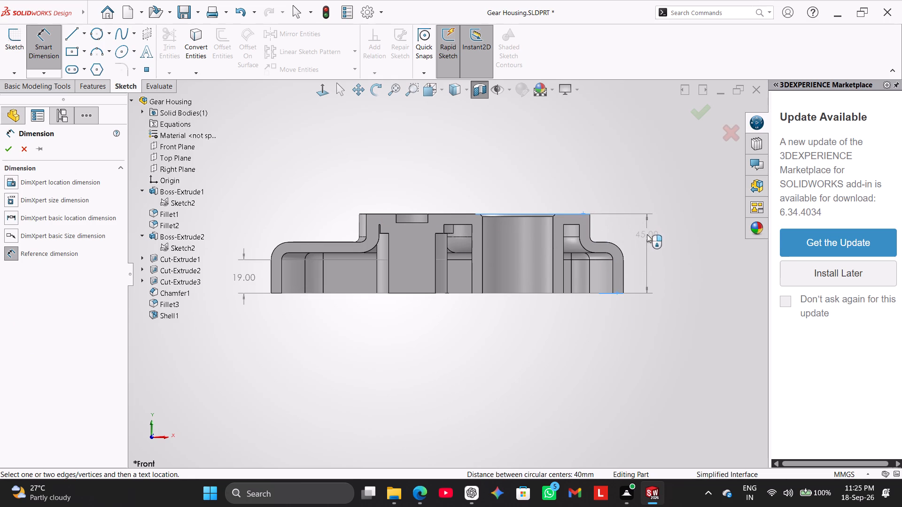
pyautogui.click(650, 237)
pyautogui.click(582, 156)
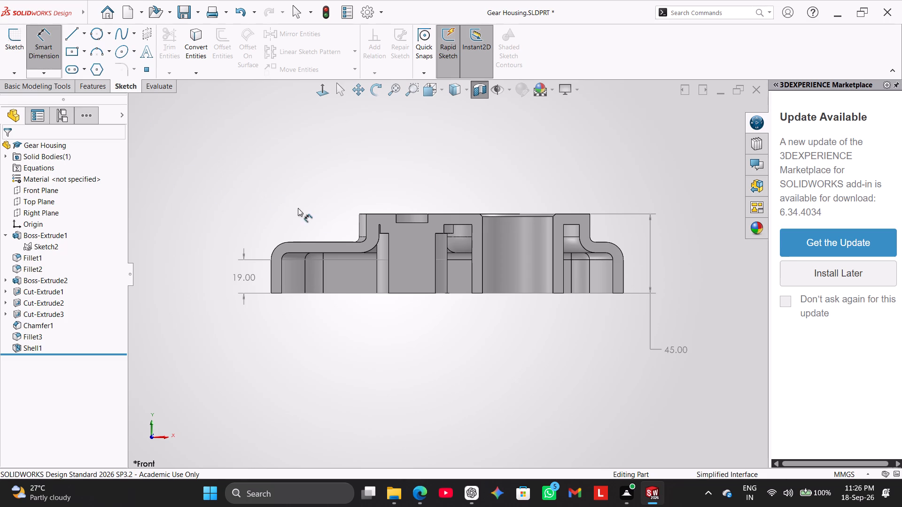
# Add a reference dimension for the height from the lower edge of the base plate's fillet to the boss top, beside the lower height dimension.
pyautogui.click(280, 261)
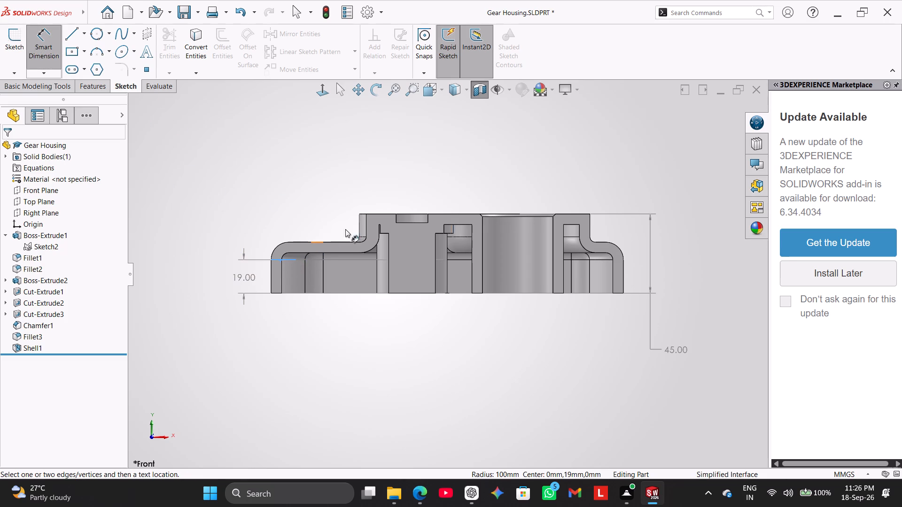
pyautogui.click(374, 213)
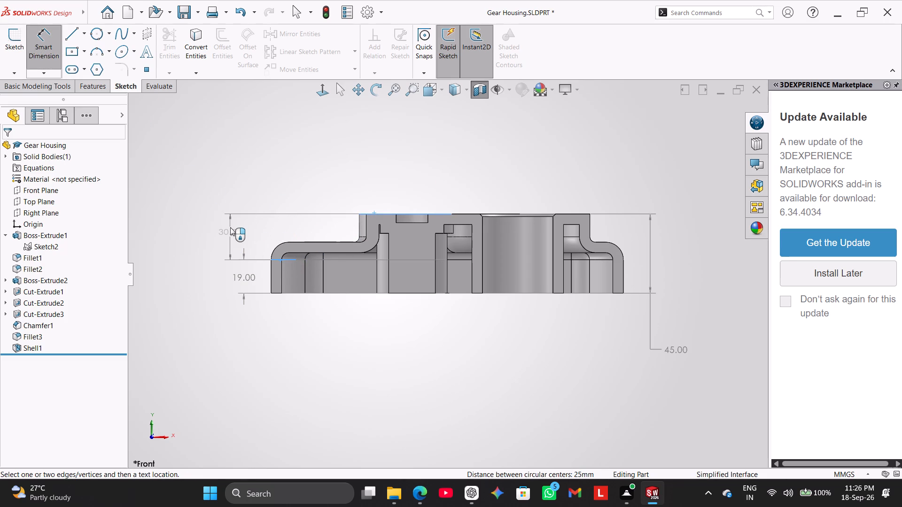
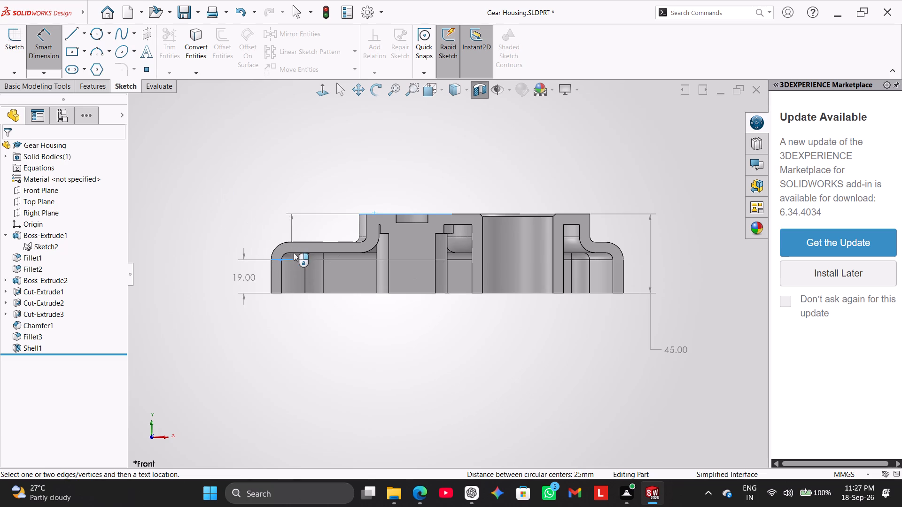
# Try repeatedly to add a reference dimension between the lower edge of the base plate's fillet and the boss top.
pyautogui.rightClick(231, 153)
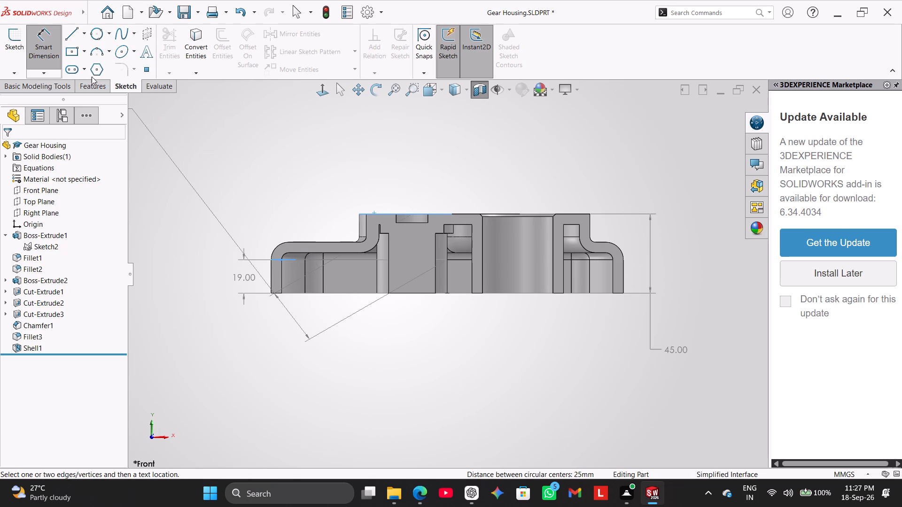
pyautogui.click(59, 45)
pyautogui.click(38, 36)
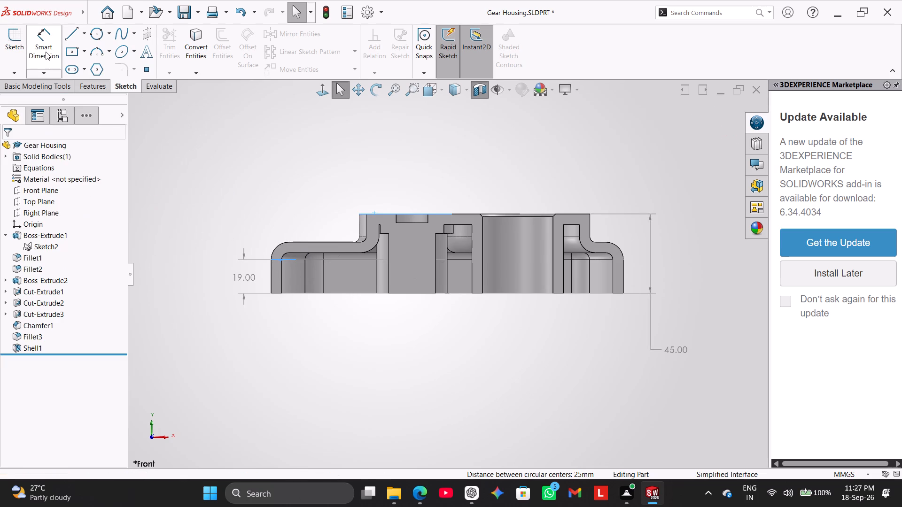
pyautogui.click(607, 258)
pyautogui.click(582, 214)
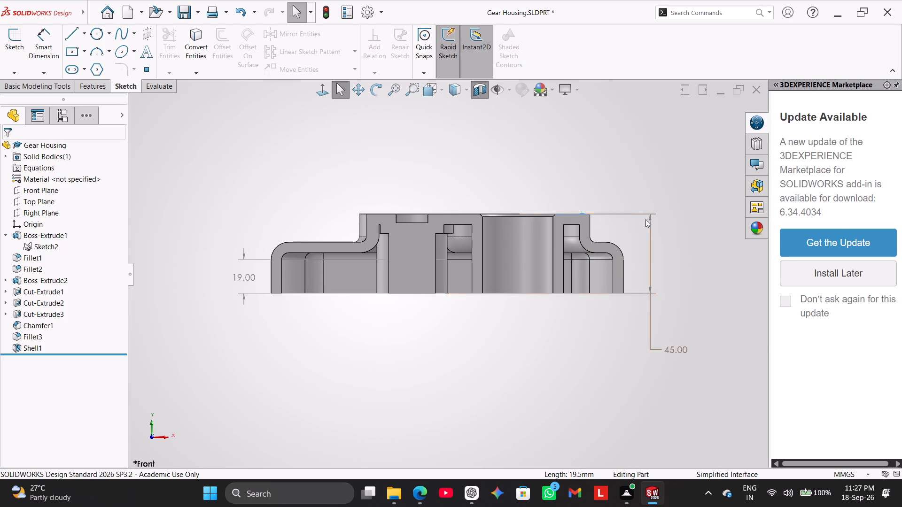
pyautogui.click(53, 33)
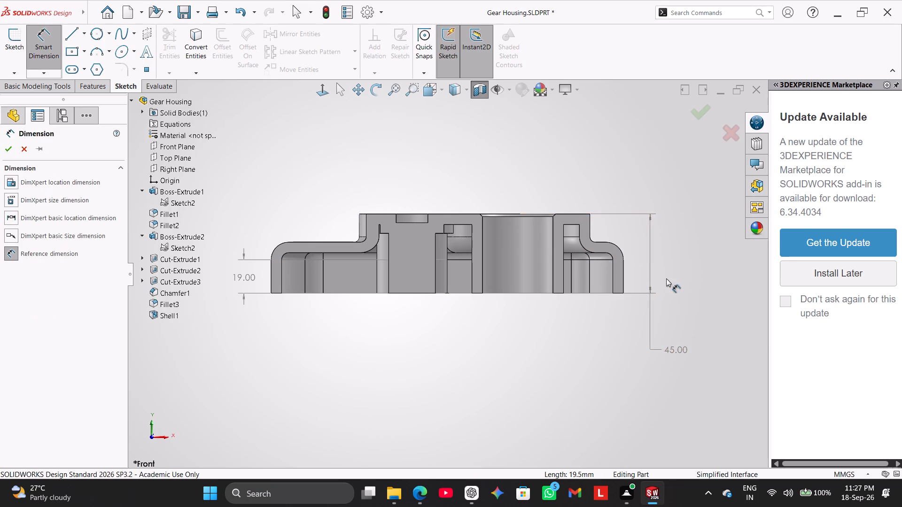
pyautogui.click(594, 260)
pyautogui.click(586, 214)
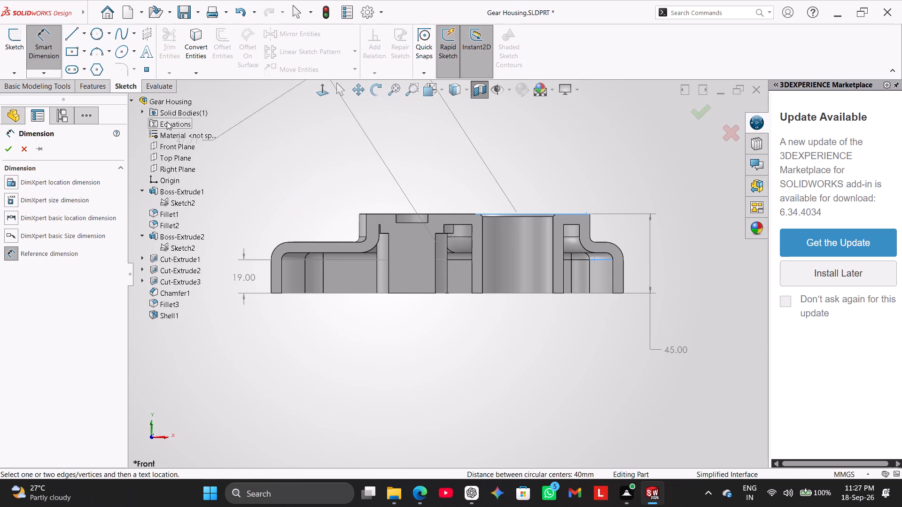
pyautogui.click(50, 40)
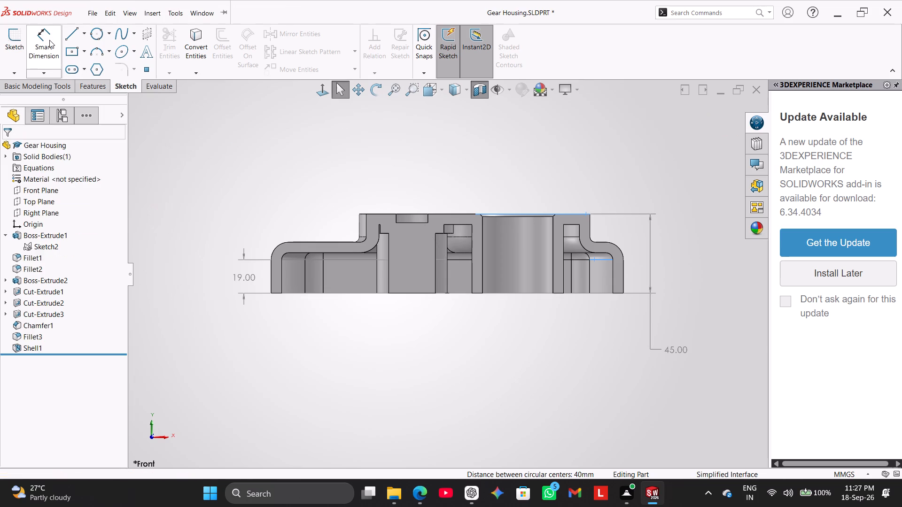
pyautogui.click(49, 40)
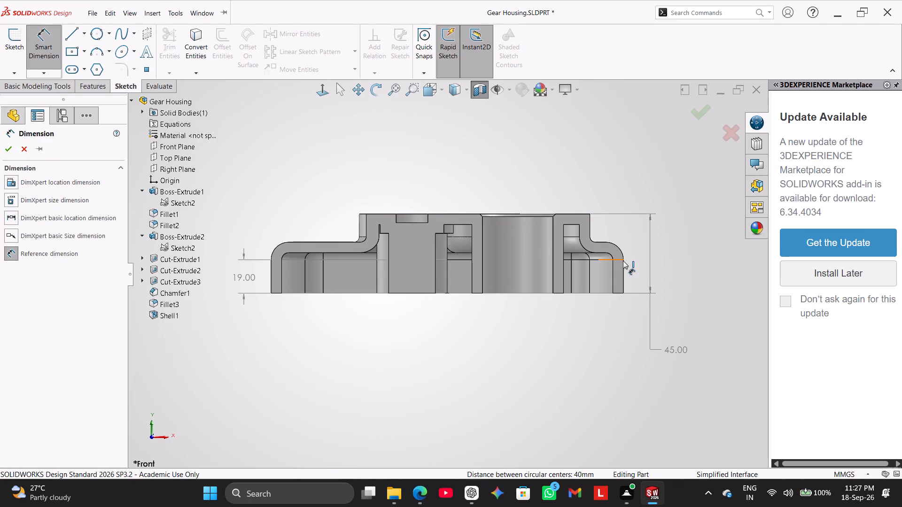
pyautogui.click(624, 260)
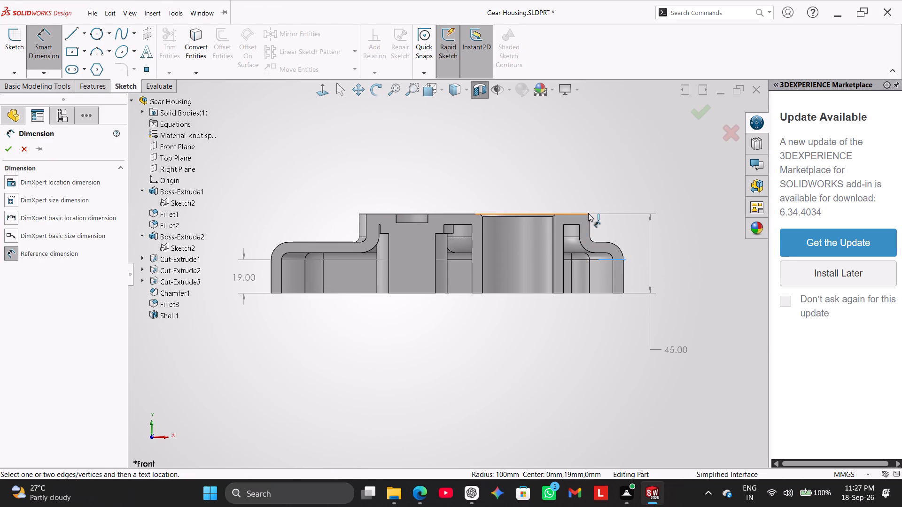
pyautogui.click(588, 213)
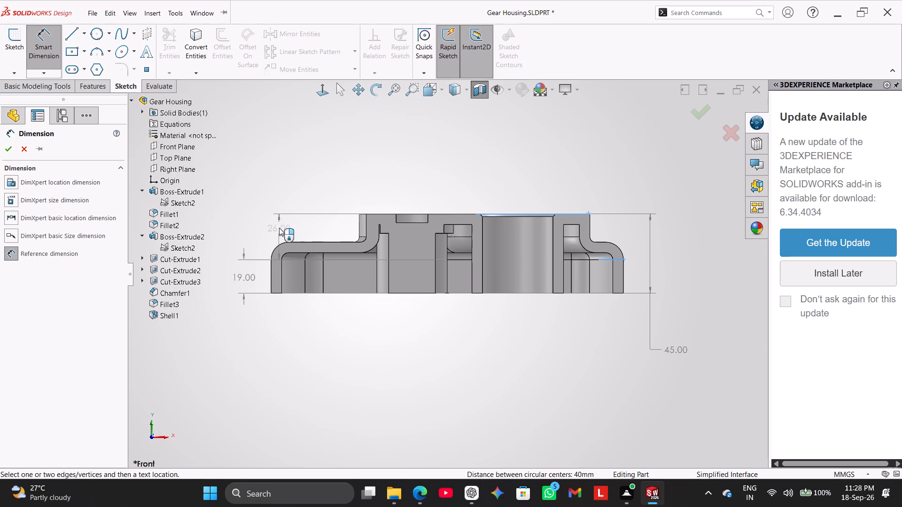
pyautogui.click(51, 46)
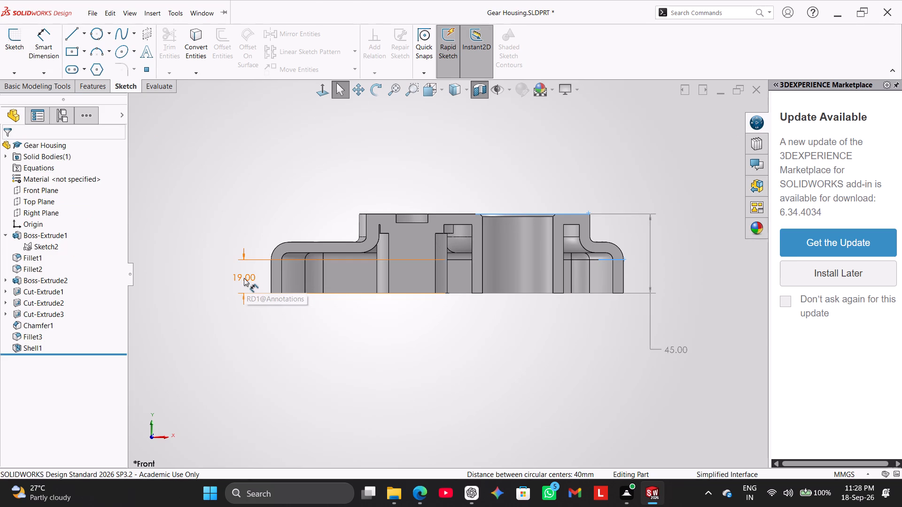
# Undo the lower and overall height reference dimensions and turn off the section view.
pyautogui.hotkey('ctrl', 'z')
pyautogui.hotkey('ctrl', 'z')
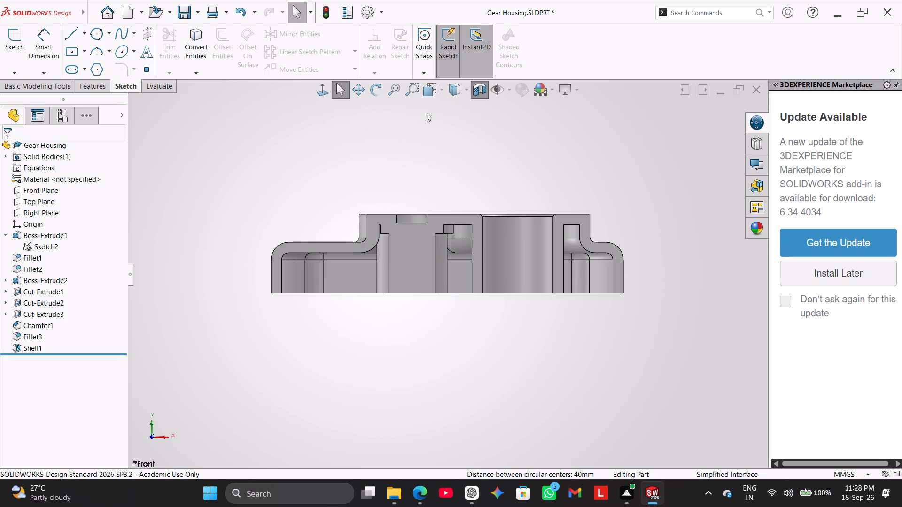
pyautogui.click(474, 90)
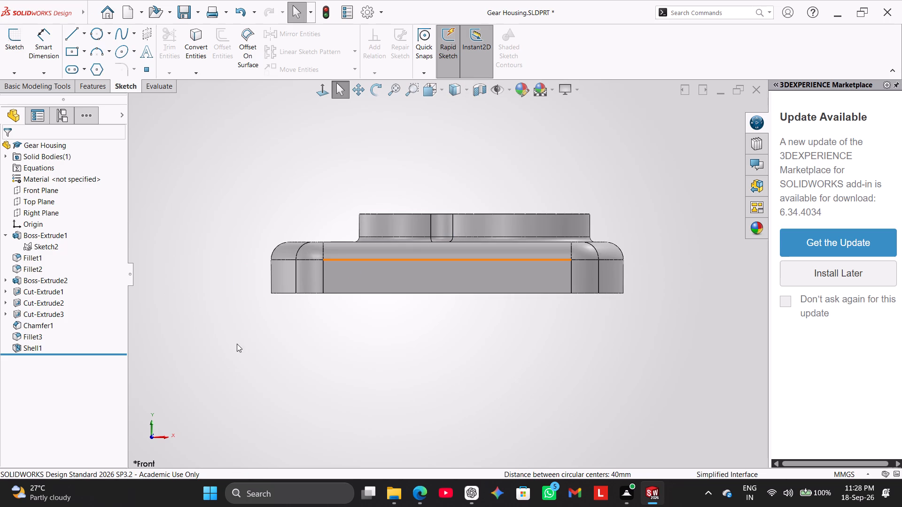
# Examine the housing's bosses, bores and shelled underside from several angles.
pyautogui.moveTo(231, 351); pyautogui.dragTo(239, 299, button='right')
pyautogui.moveTo(195, 377); pyautogui.dragTo(203, 321, button='middle')
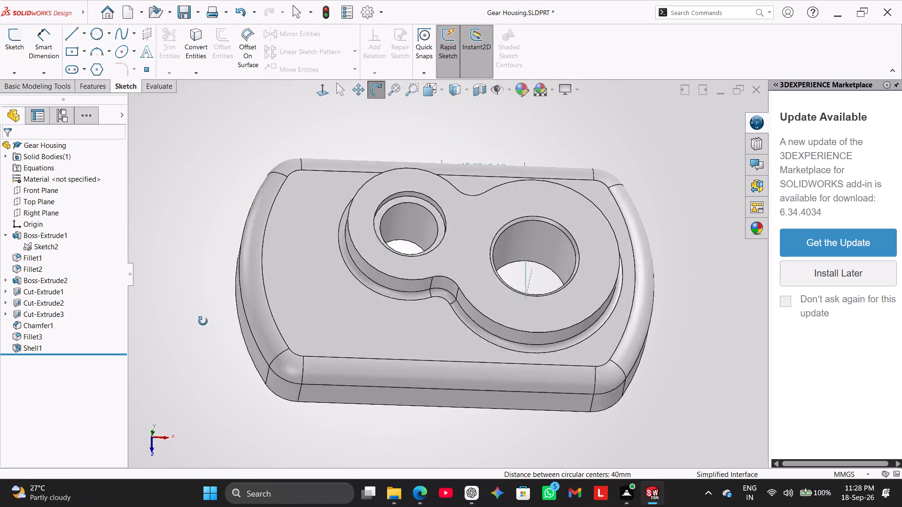
pyautogui.moveTo(203, 321); pyautogui.dragTo(234, 178, button='middle')
pyautogui.moveTo(242, 356); pyautogui.dragTo(187, 252, button='middle')
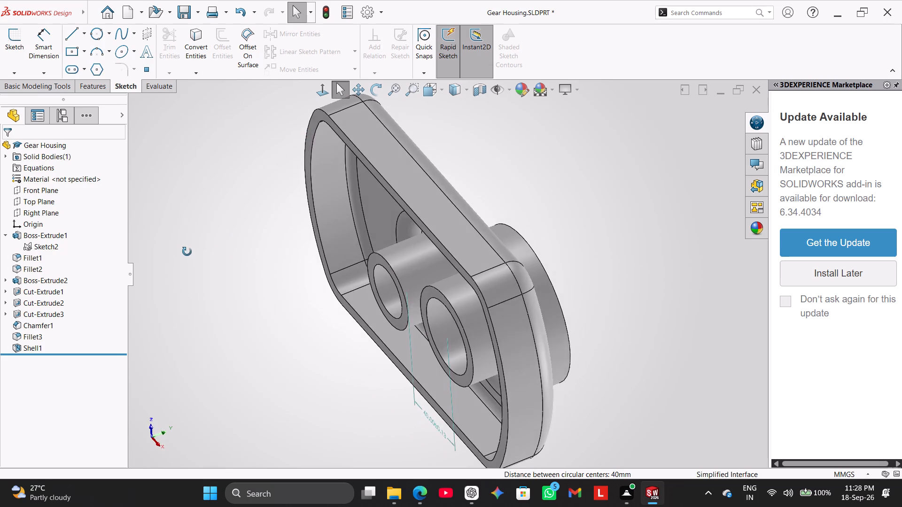
pyautogui.moveTo(187, 252); pyautogui.dragTo(221, 303, button='middle')
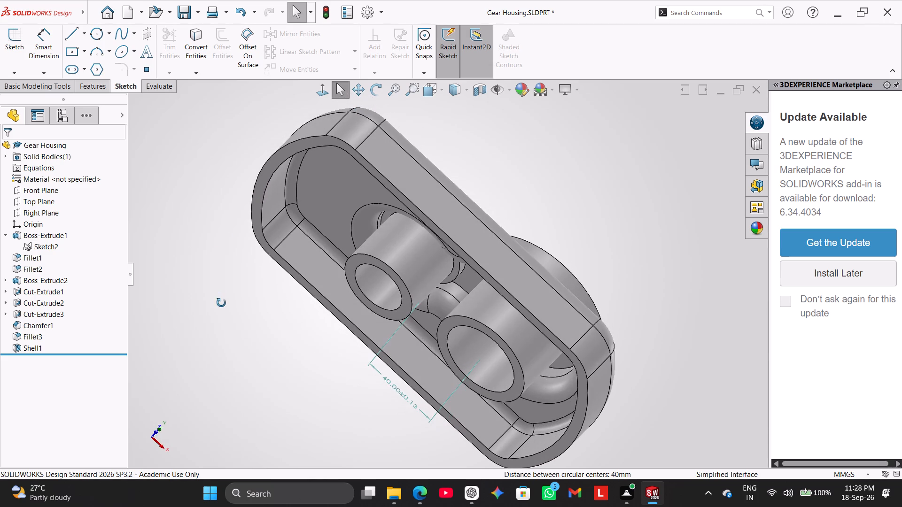
pyautogui.moveTo(221, 303); pyautogui.dragTo(263, 250, button='middle')
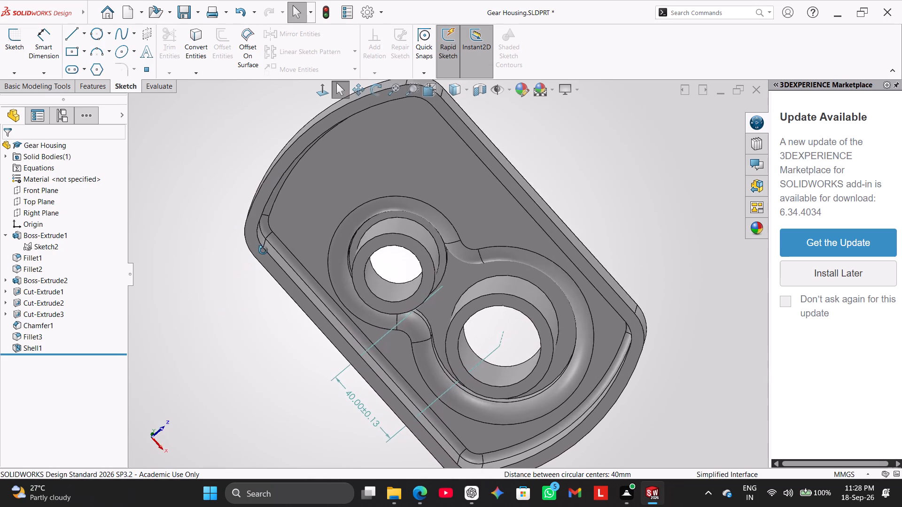
pyautogui.moveTo(263, 250); pyautogui.dragTo(249, 338, button='middle')
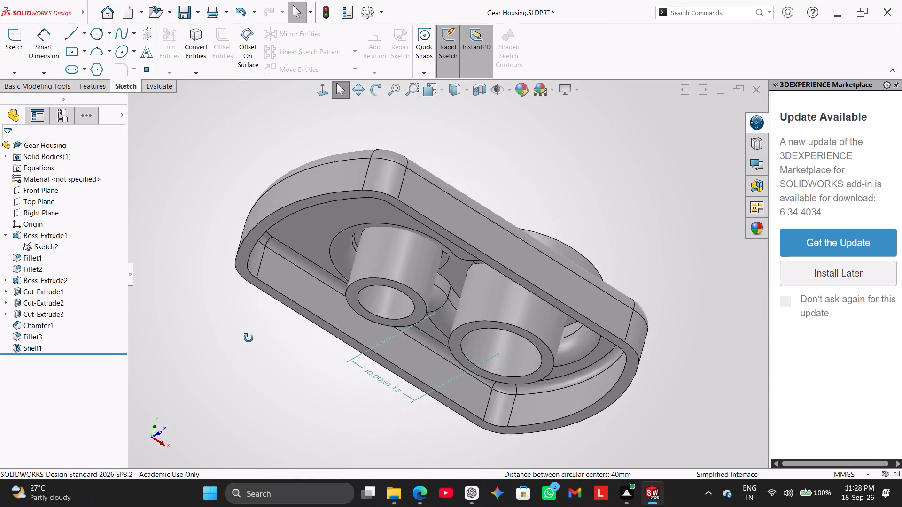
pyautogui.moveTo(249, 338); pyautogui.dragTo(243, 374, button='middle')
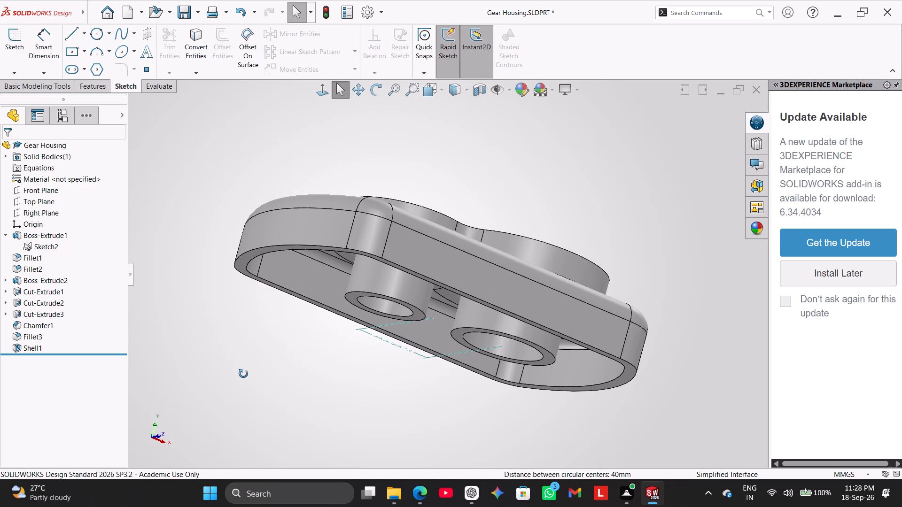
pyautogui.moveTo(243, 374); pyautogui.dragTo(241, 383, button='middle')
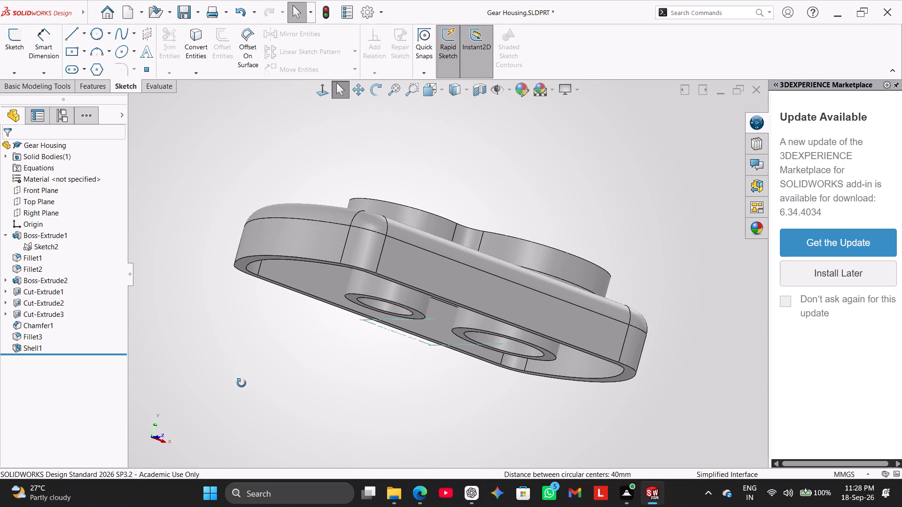
pyautogui.moveTo(241, 383); pyautogui.dragTo(228, 391, button='middle')
# Extrude the four corner circles of Sketch2 along the base plate's long edges as merged bosses, blind 35 mm deep.
pyautogui.moveTo(225, 387); pyautogui.dragTo(258, 328, button='right')
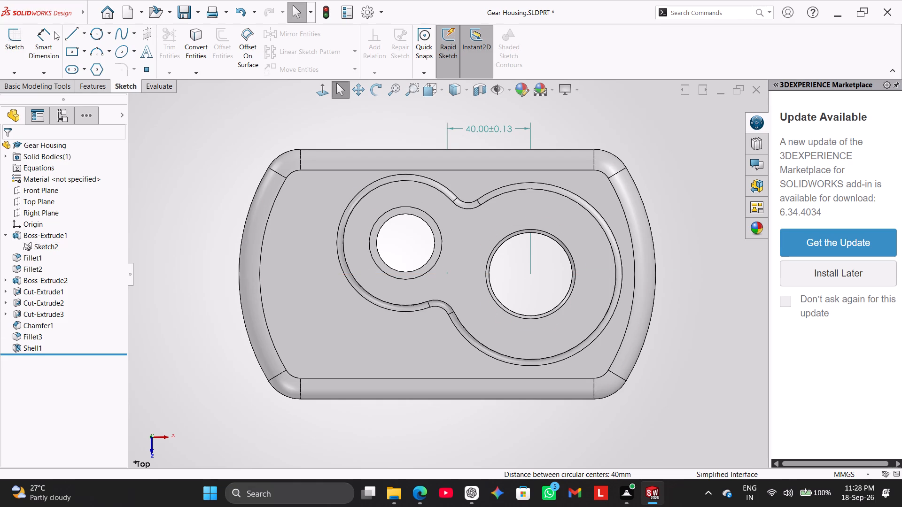
pyautogui.click(100, 90)
pyautogui.click(20, 49)
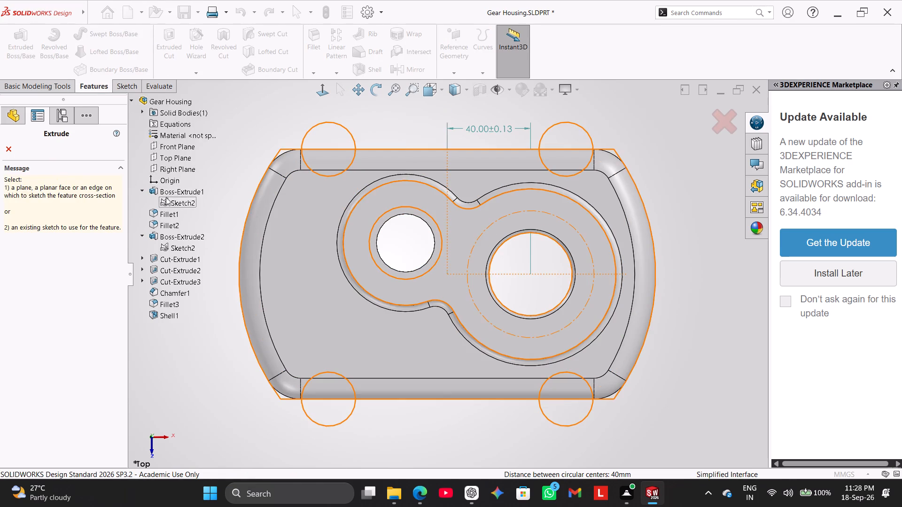
pyautogui.click(166, 197)
pyautogui.rightClick(81, 364)
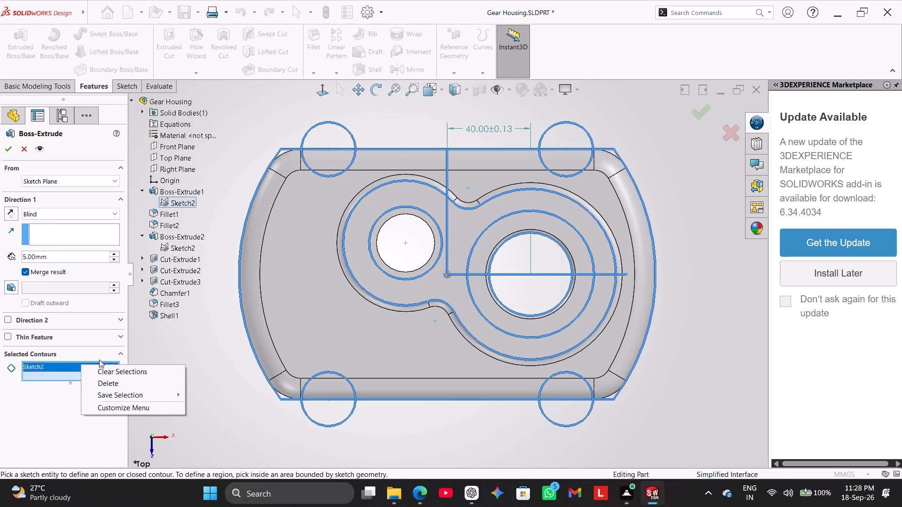
pyautogui.click(113, 371)
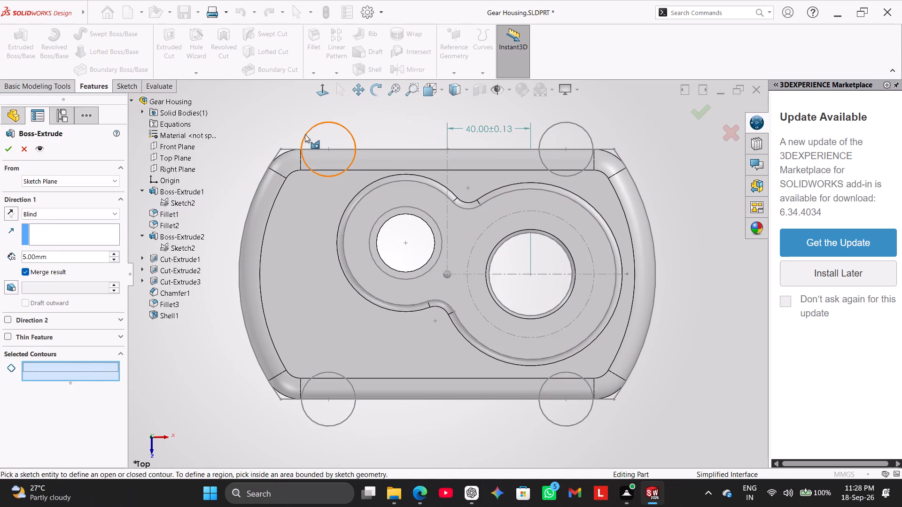
pyautogui.click(305, 134)
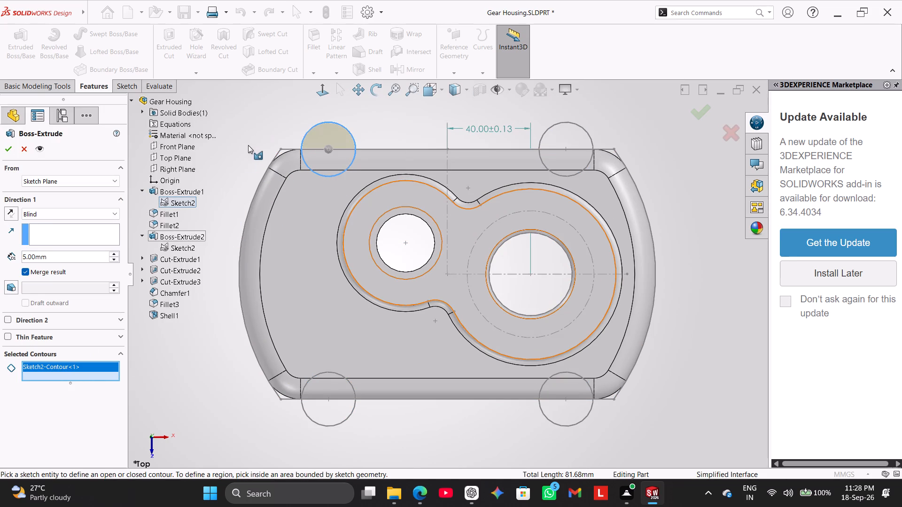
pyautogui.moveTo(190, 353); pyautogui.dragTo(218, 309, button='middle')
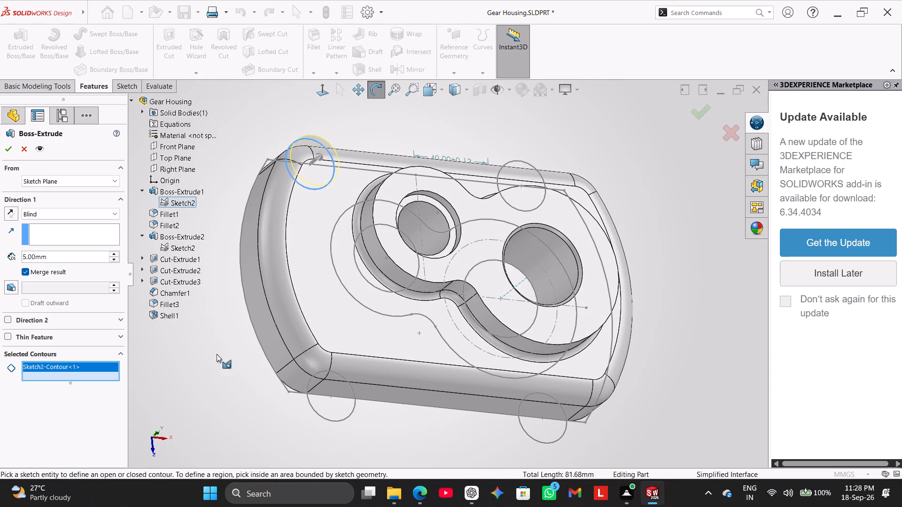
pyautogui.click(319, 416)
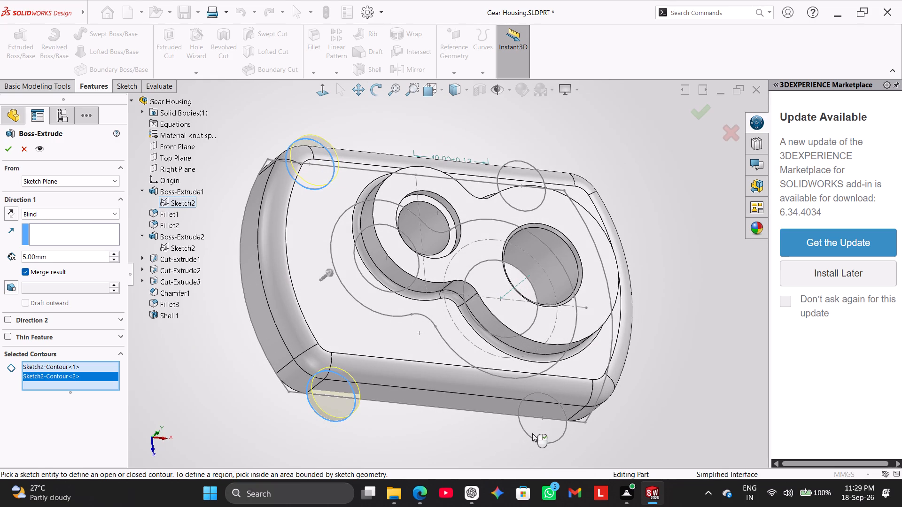
pyautogui.click(532, 437)
pyautogui.click(514, 209)
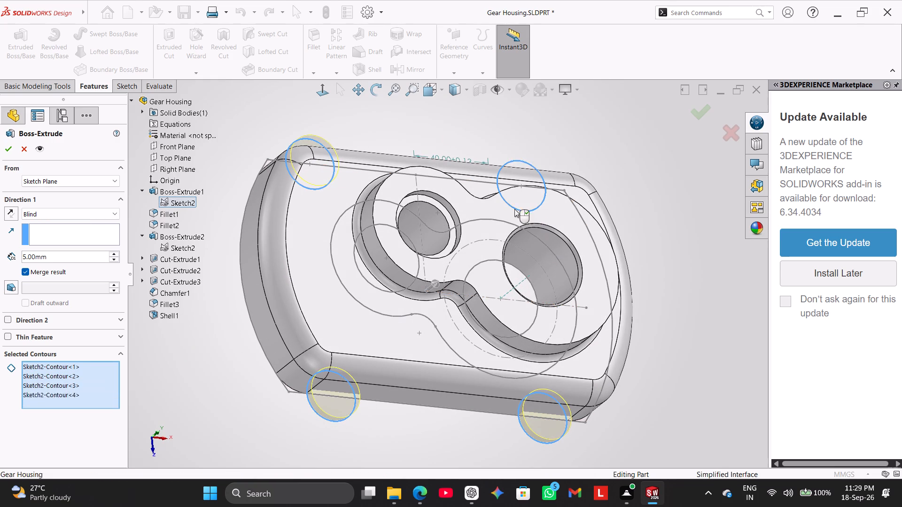
pyautogui.click(62, 253)
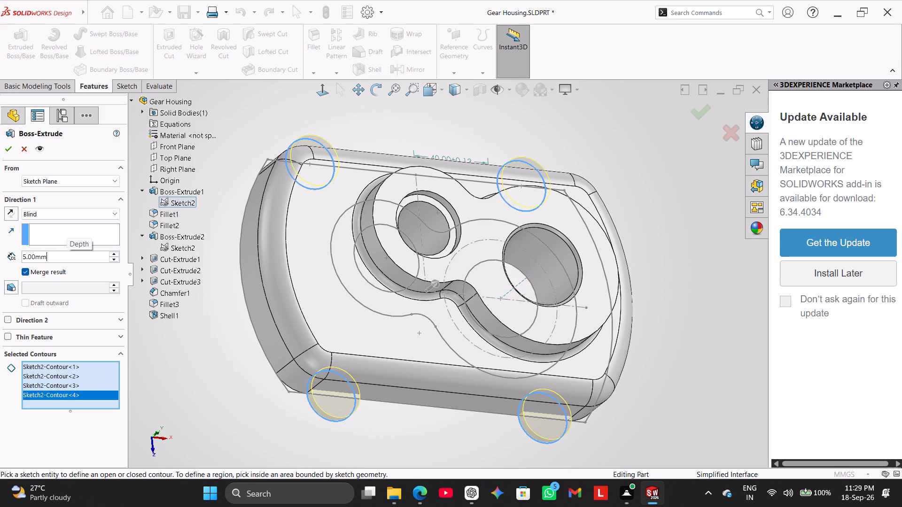
pyautogui.press('BackSpace')
pyautogui.press('BackSpace')
pyautogui.press('BackSpace')
pyautogui.press('BackSpace')
pyautogui.press('BackSpace')
pyautogui.press('BackSpace')
pyautogui.press('BackSpace')
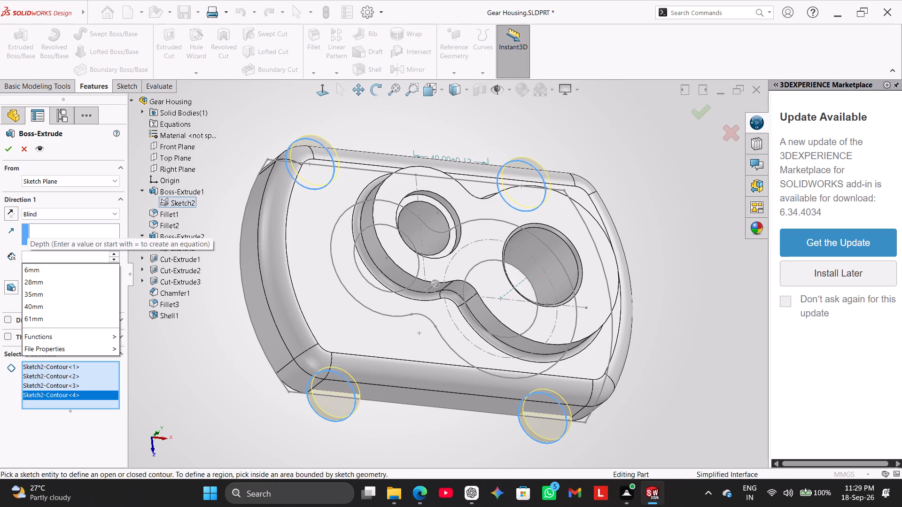
pyautogui.write('35')
pyautogui.press('Return')
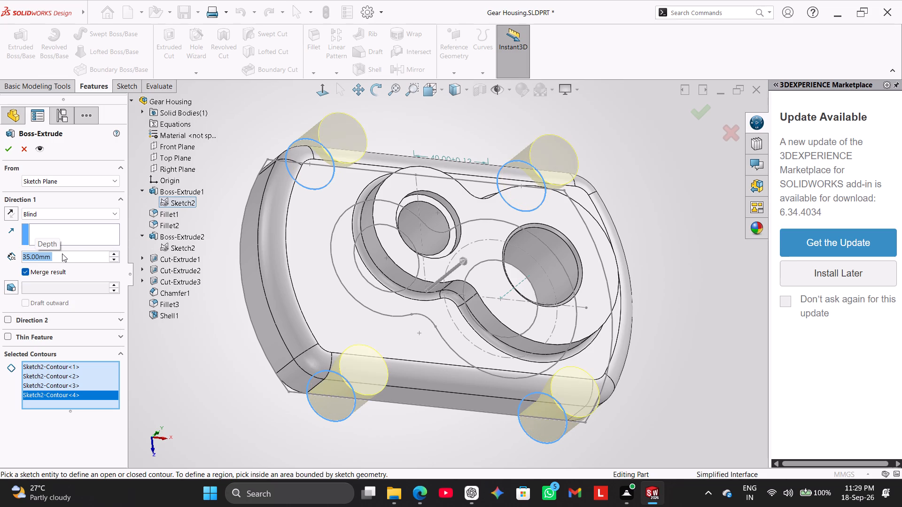
pyautogui.click(6, 149)
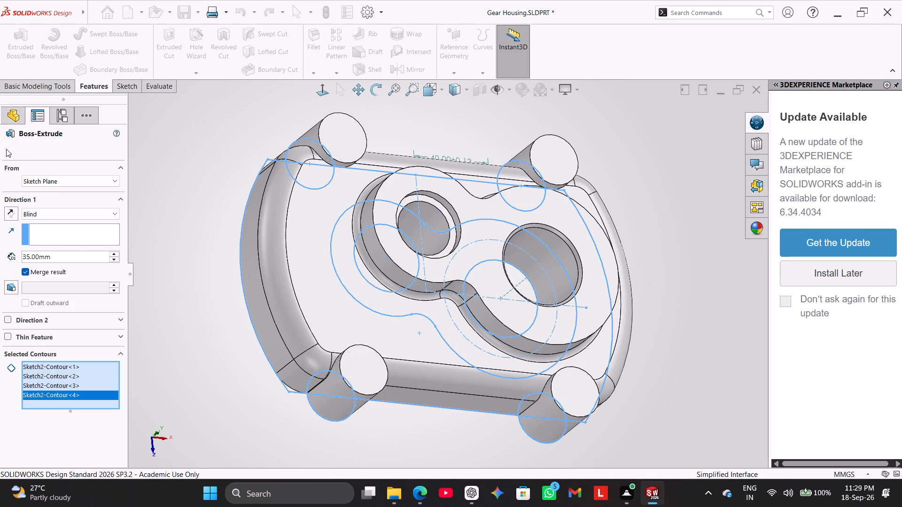
pyautogui.click(162, 230)
# Start a sketch on the back-left corner boss's top face and draw a concentric circle about 11 mm in diameter.
pyautogui.moveTo(144, 317); pyautogui.dragTo(197, 212, button='right')
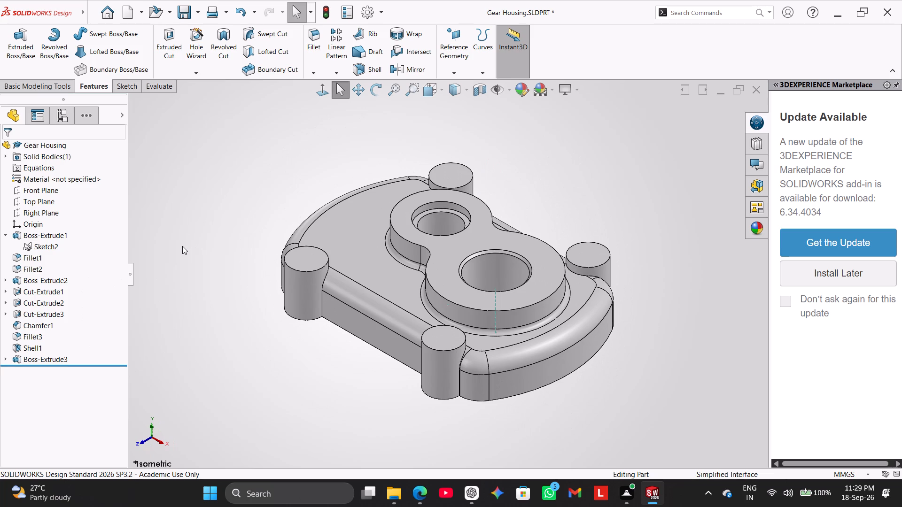
pyautogui.click(127, 83)
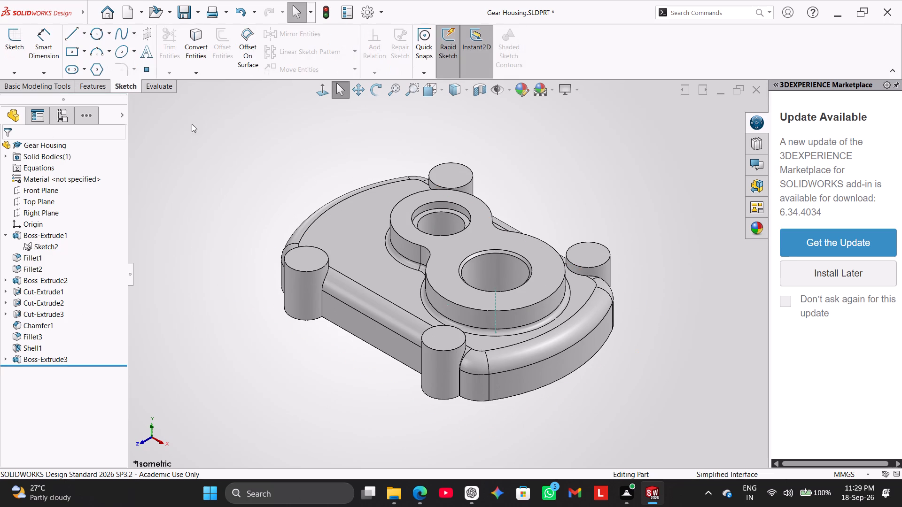
pyautogui.rightClick(446, 173)
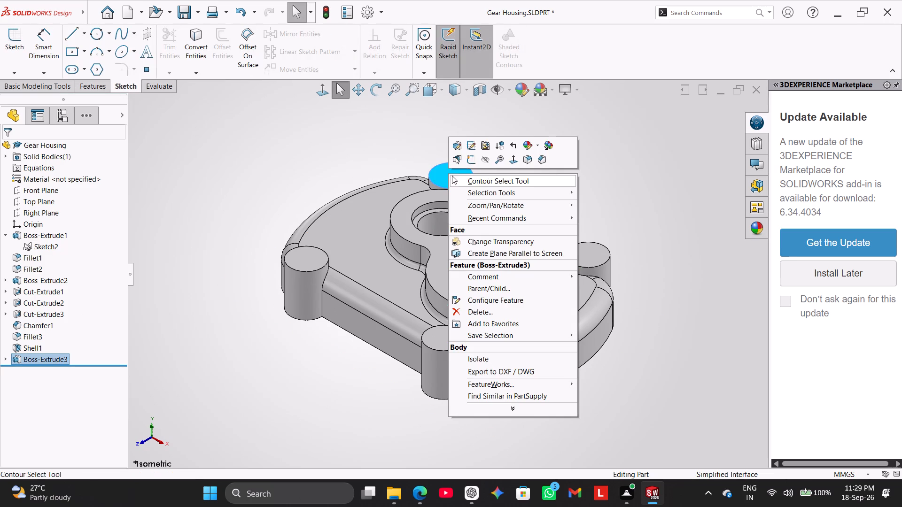
pyautogui.click(469, 160)
pyautogui.click(217, 146)
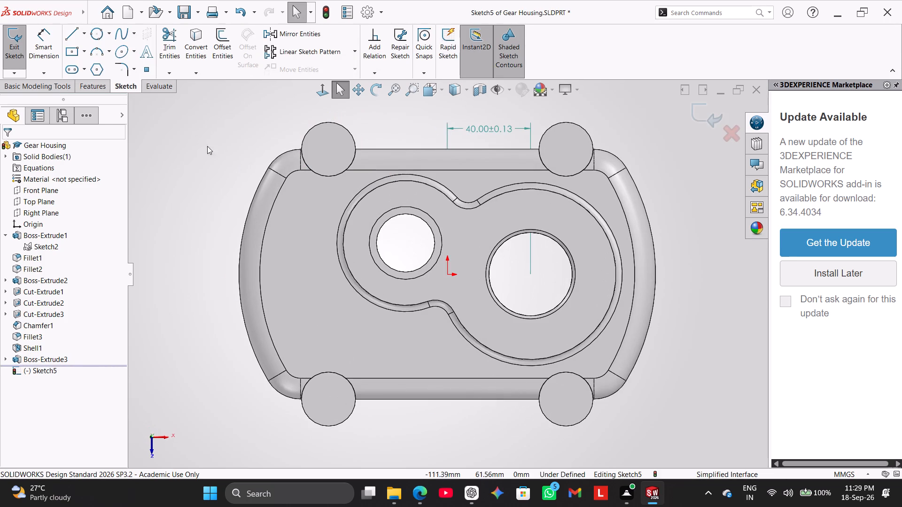
pyautogui.moveTo(159, 168); pyautogui.dragTo(171, 83, button='right')
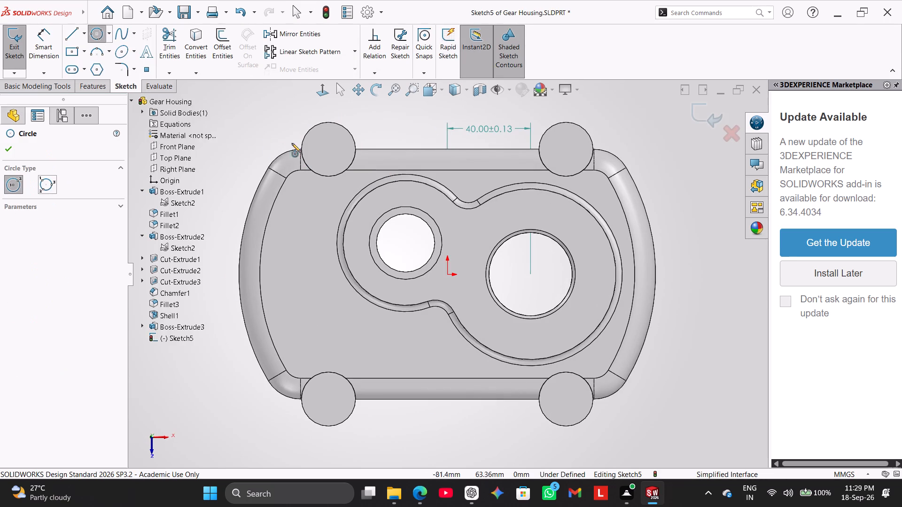
pyautogui.click(329, 147)
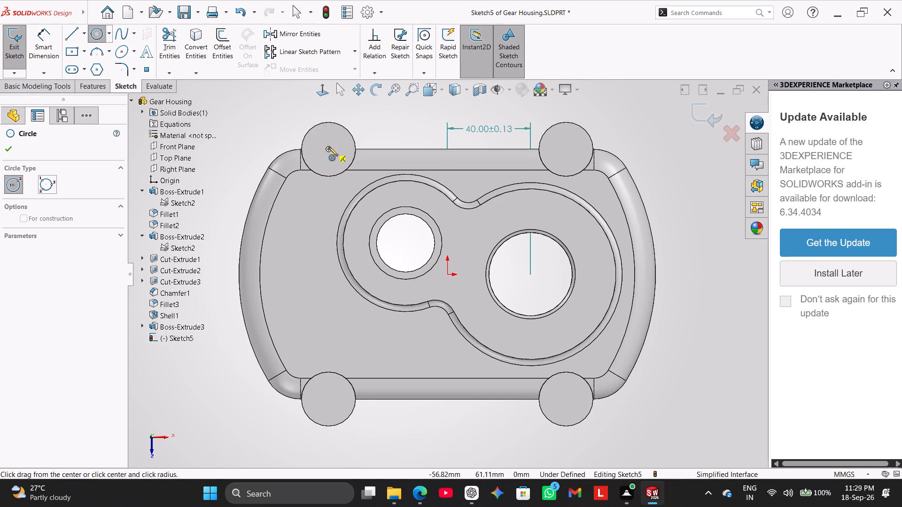
pyautogui.click(336, 158)
# Dimension the circle on the back-left boss with a diameter of 12 mm.
pyautogui.click(46, 50)
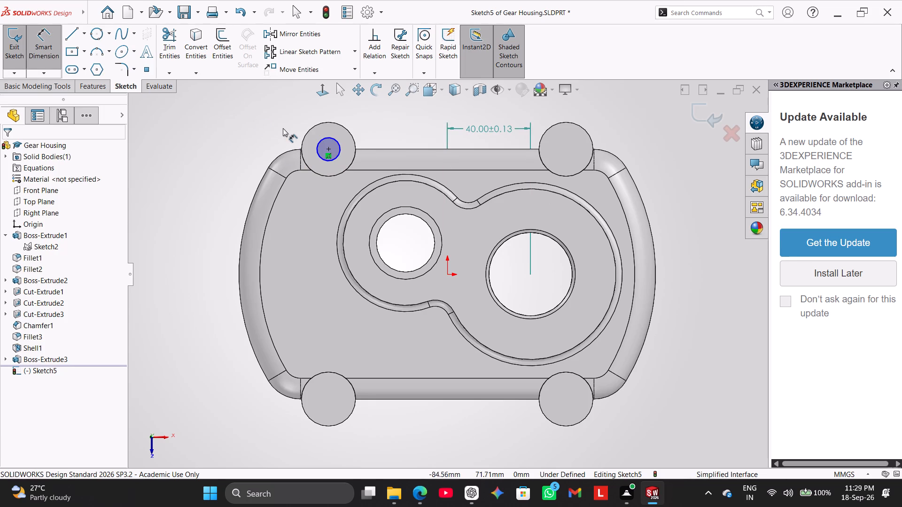
pyautogui.click(319, 143)
pyautogui.click(249, 117)
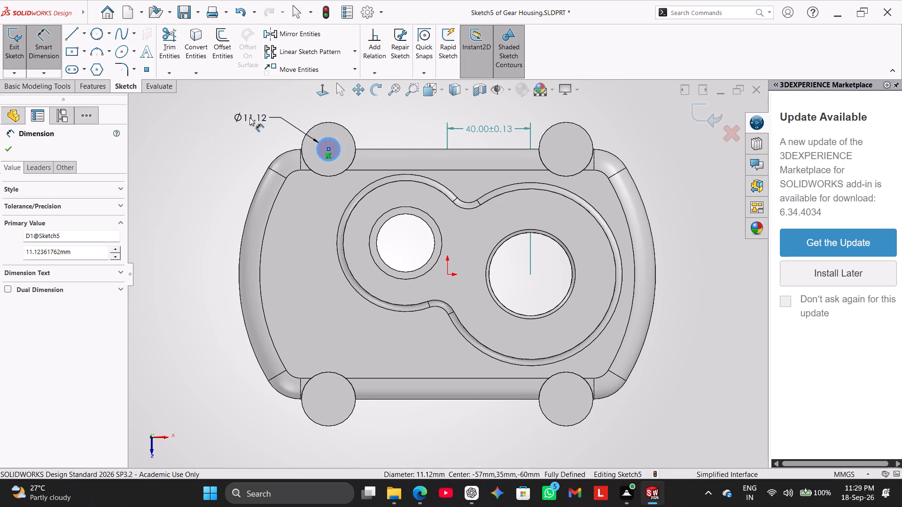
pyautogui.write('12')
pyautogui.press('Return')
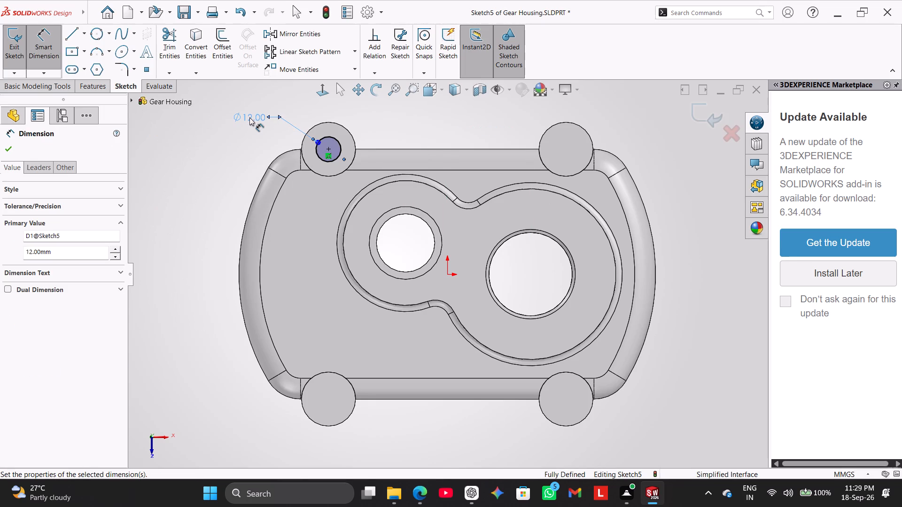
pyautogui.rightClick(131, 187)
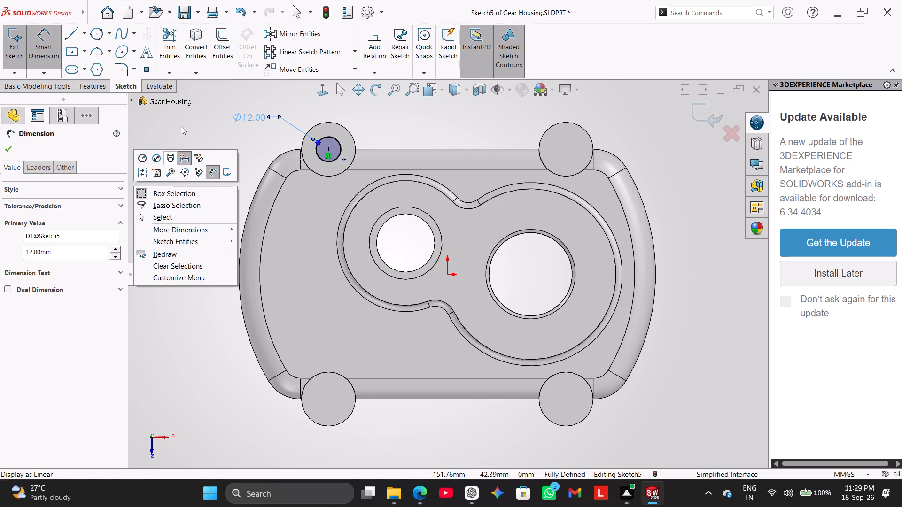
pyautogui.click(188, 113)
pyautogui.rightClick(187, 150)
pyautogui.click(218, 185)
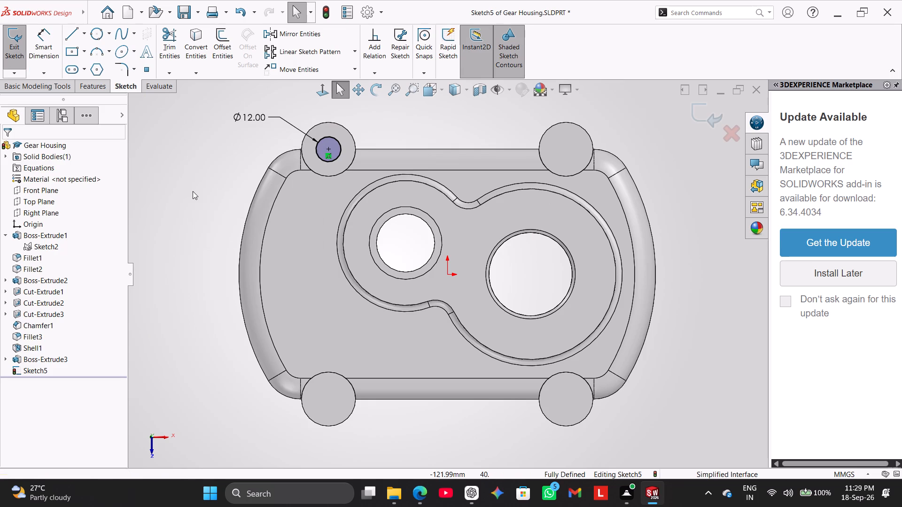
pyautogui.click(193, 191)
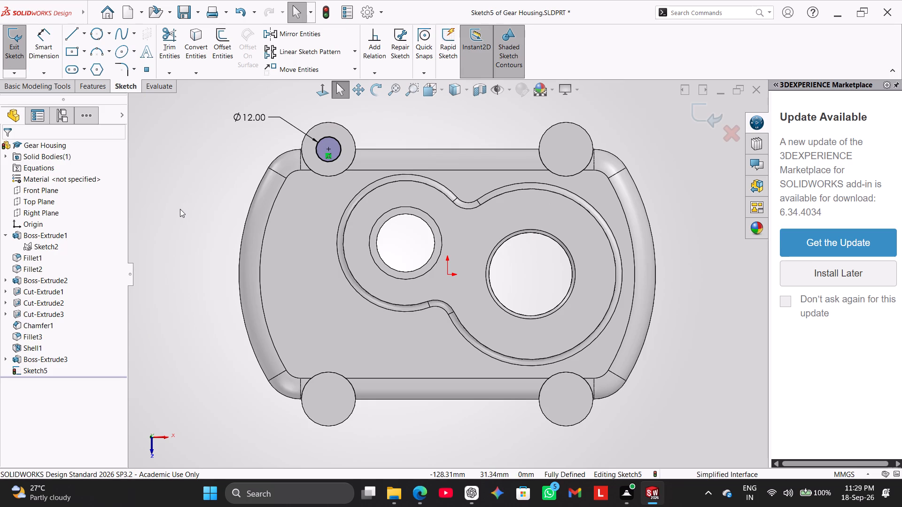
# Cut-extrude the 12 mm circle Through All to bore the back-left corner boss.
pyautogui.click(89, 86)
pyautogui.click(173, 39)
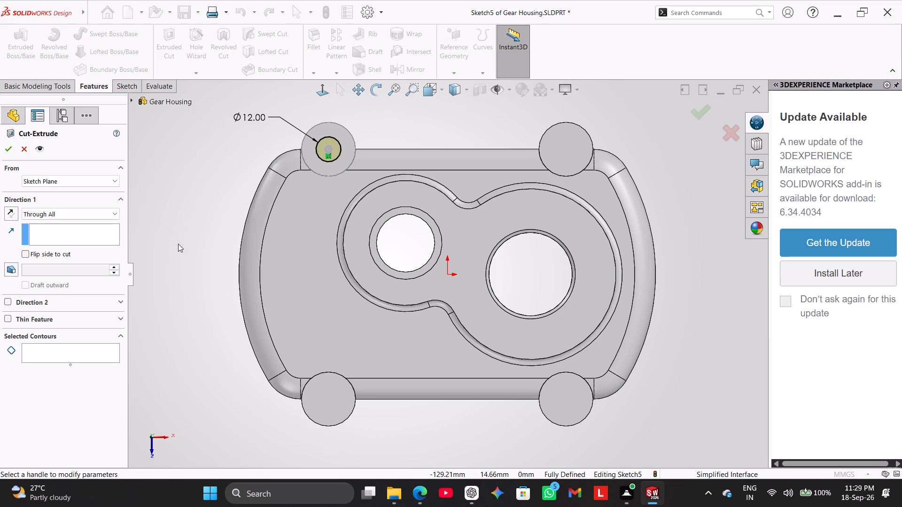
pyautogui.moveTo(179, 249); pyautogui.dragTo(197, 205, button='middle')
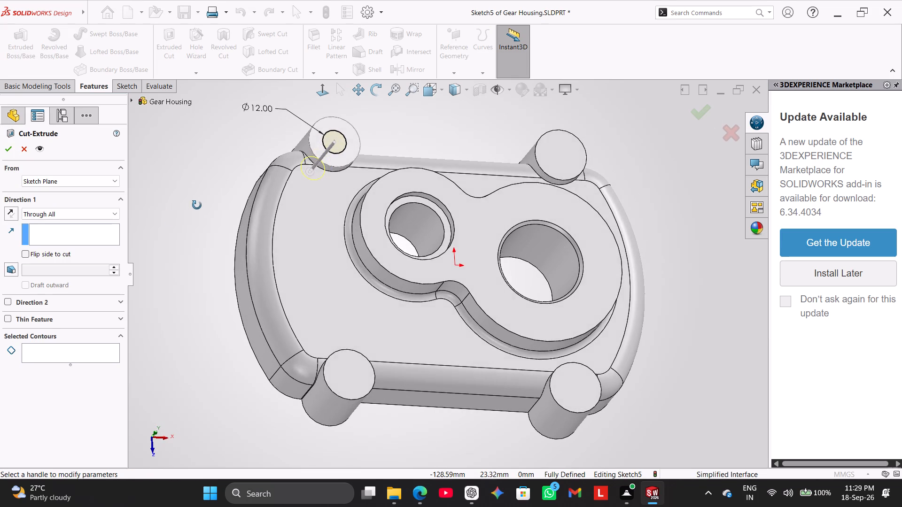
pyautogui.moveTo(197, 205); pyautogui.dragTo(205, 186, button='middle')
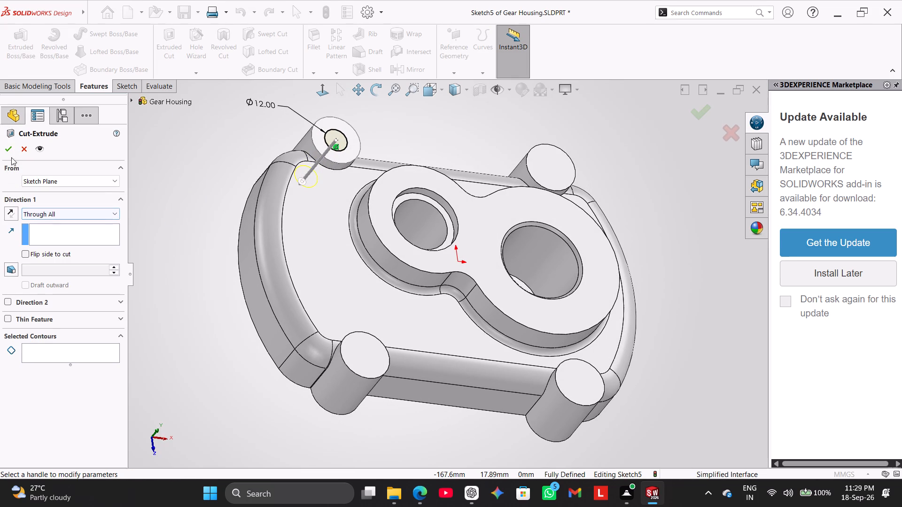
pyautogui.click(13, 149)
pyautogui.click(186, 208)
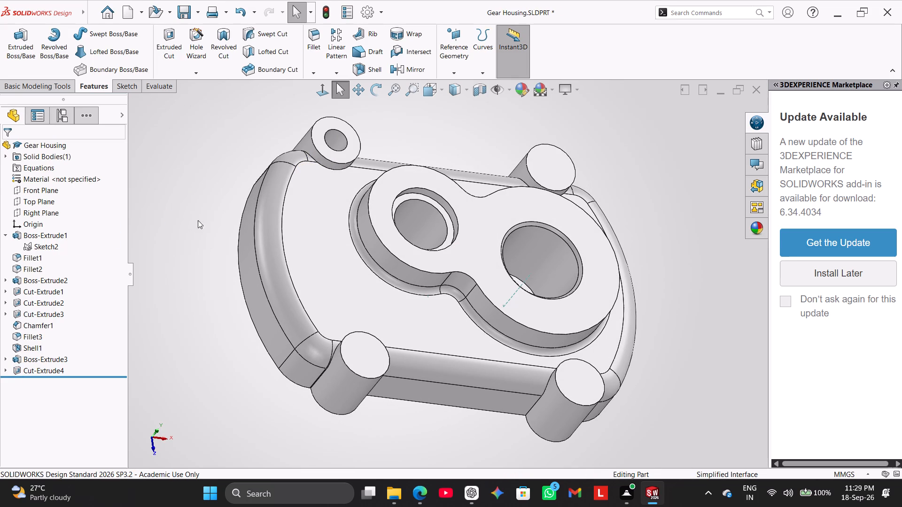
# Chamfer the top edge of the back-left boss's hole at 1.5 mm and 45 degrees.
pyautogui.moveTo(201, 215); pyautogui.dragTo(190, 251, button='middle')
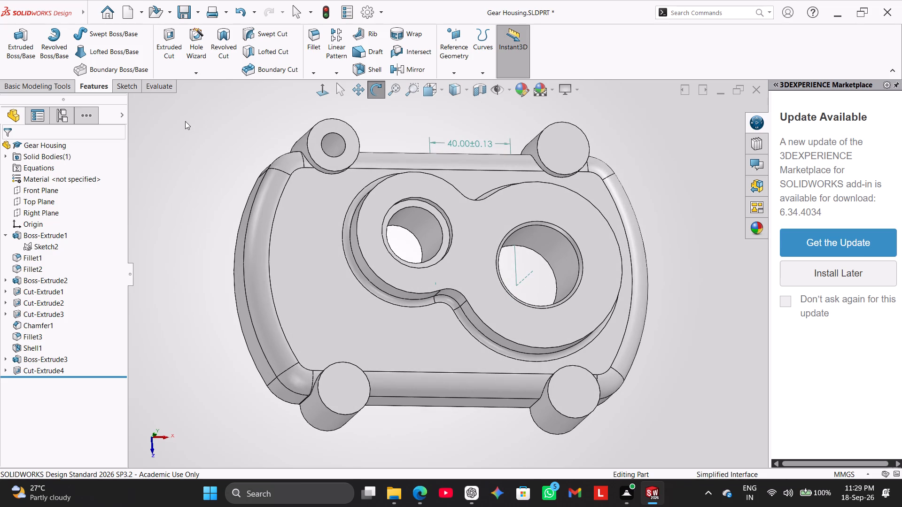
pyautogui.click(316, 76)
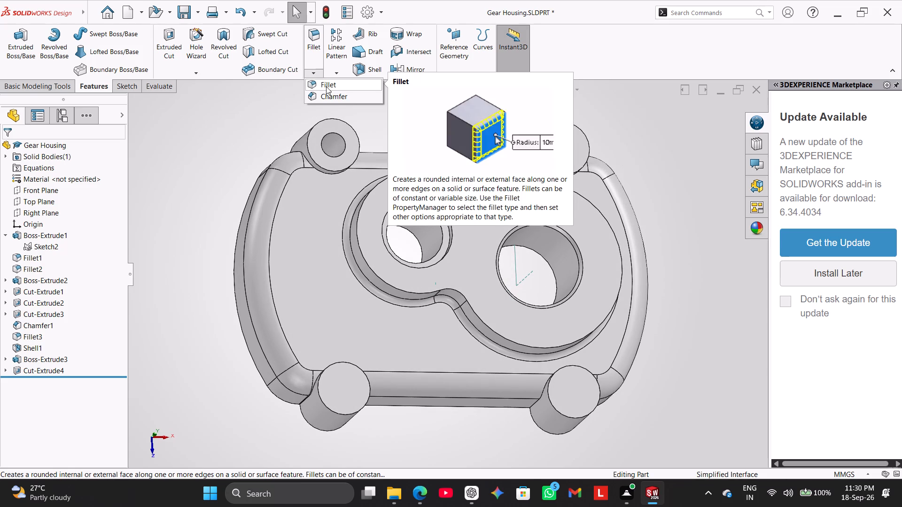
pyautogui.click(328, 92)
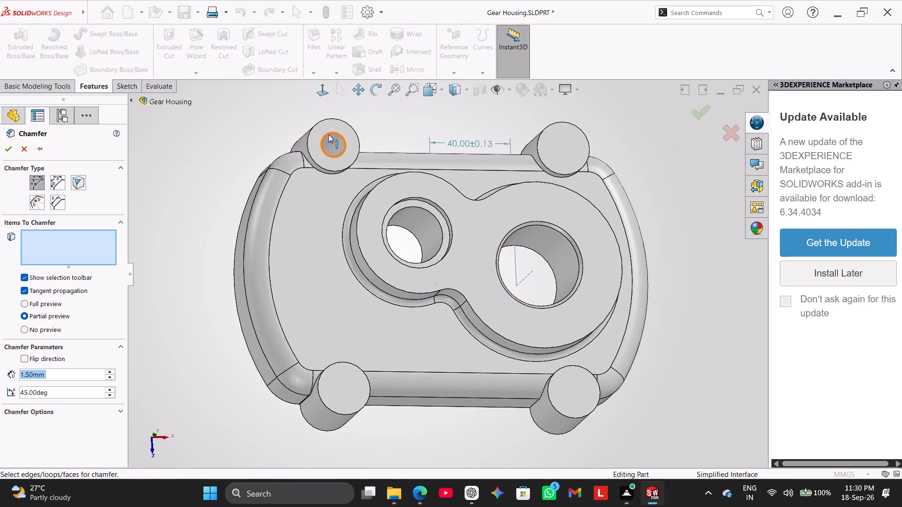
pyautogui.click(330, 133)
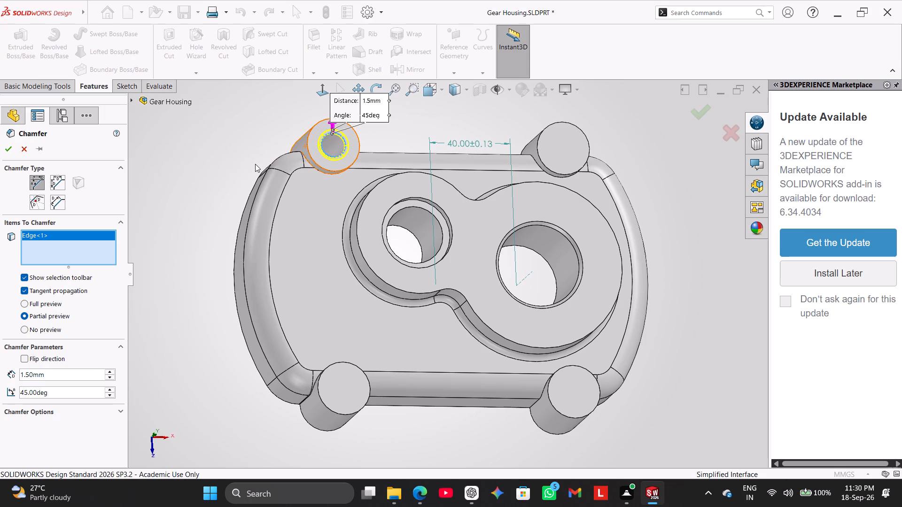
pyautogui.click(12, 154)
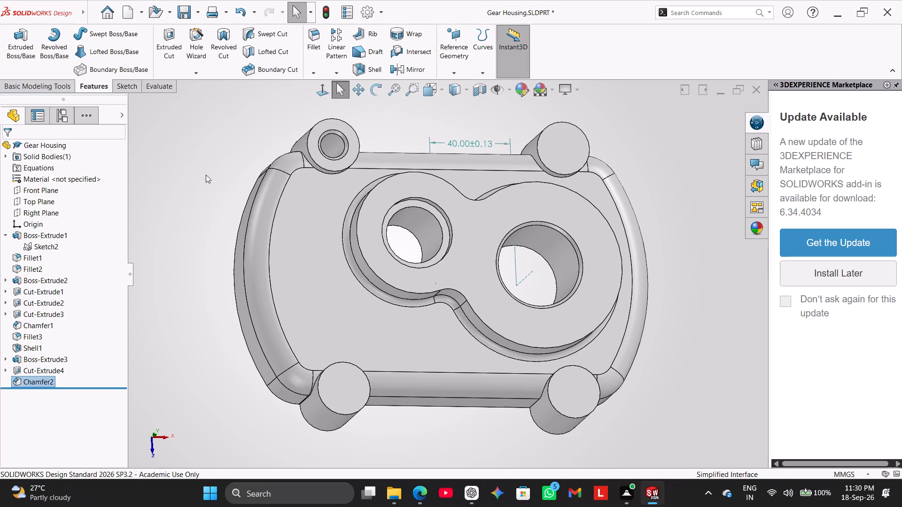
pyautogui.click(206, 174)
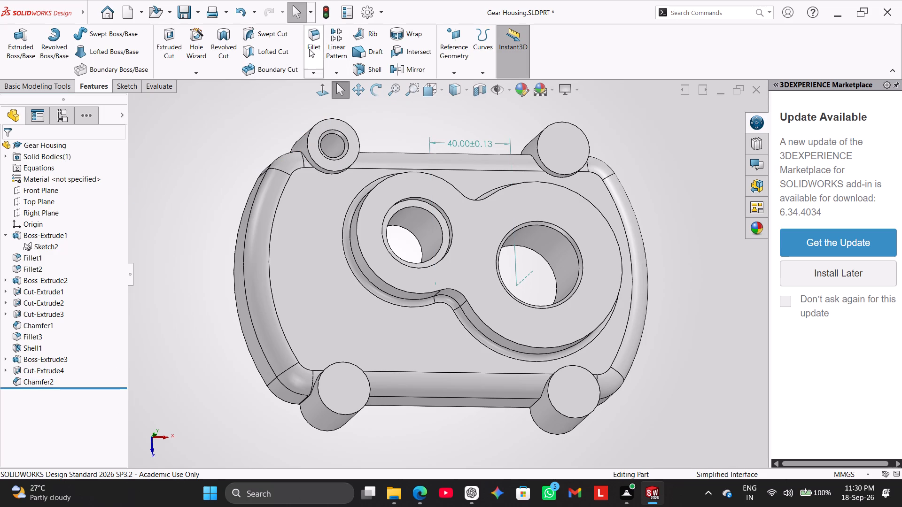
# Try to mirror the back-left boss's hole cut and its chamfer about the Right Plane, with the Front Plane as secondary plane.
pyautogui.click(416, 69)
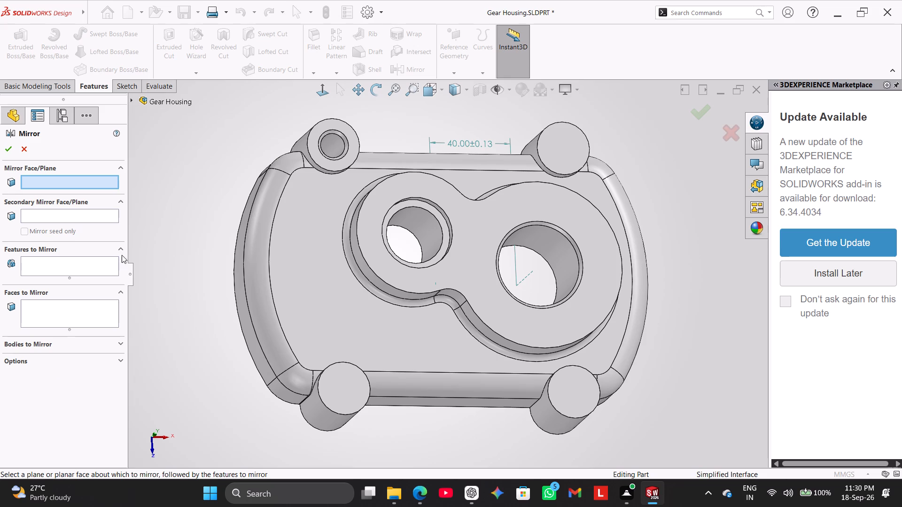
pyautogui.click(134, 102)
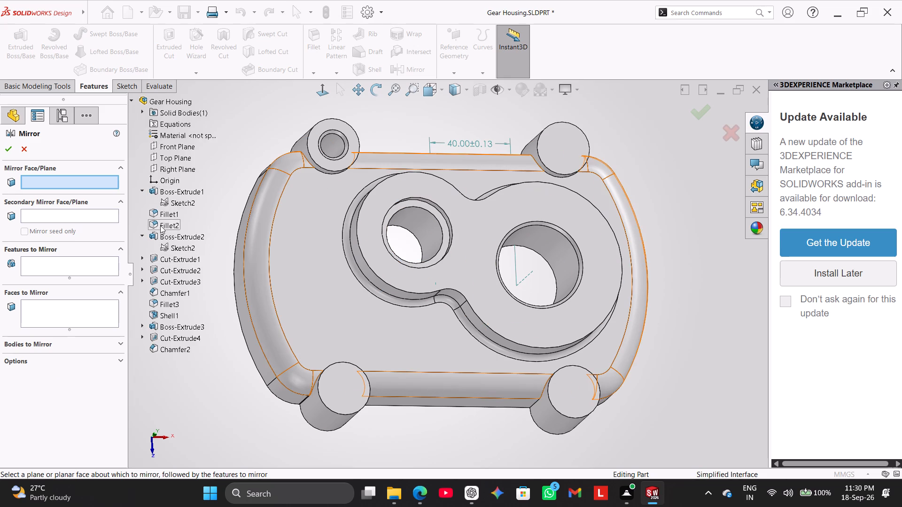
pyautogui.click(169, 162)
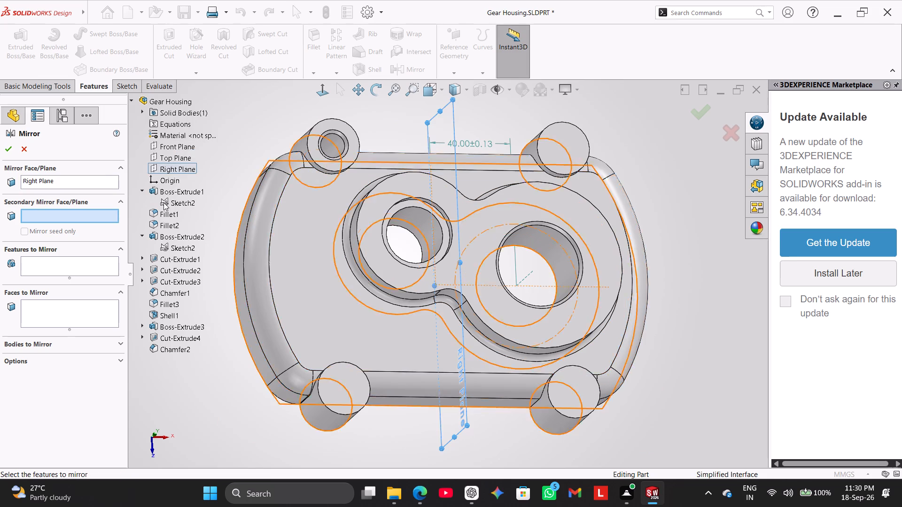
pyautogui.click(174, 349)
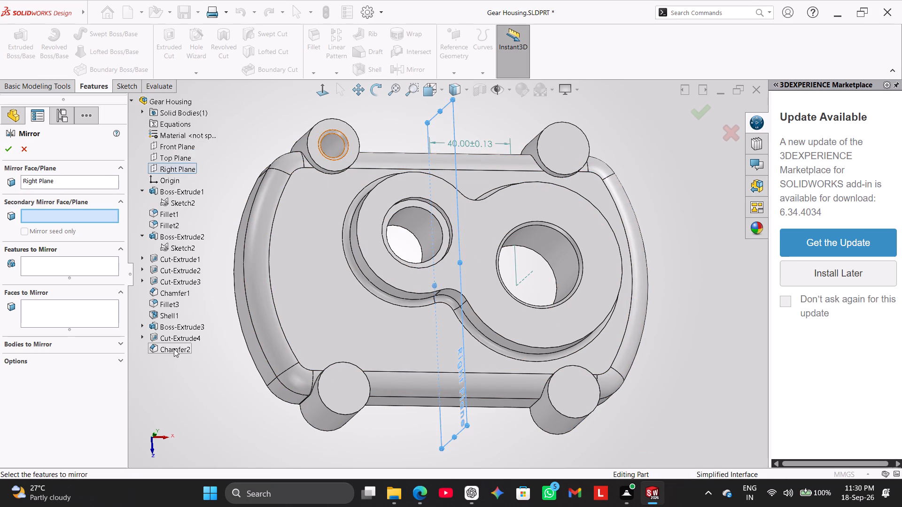
pyautogui.click(174, 349)
pyautogui.click(179, 337)
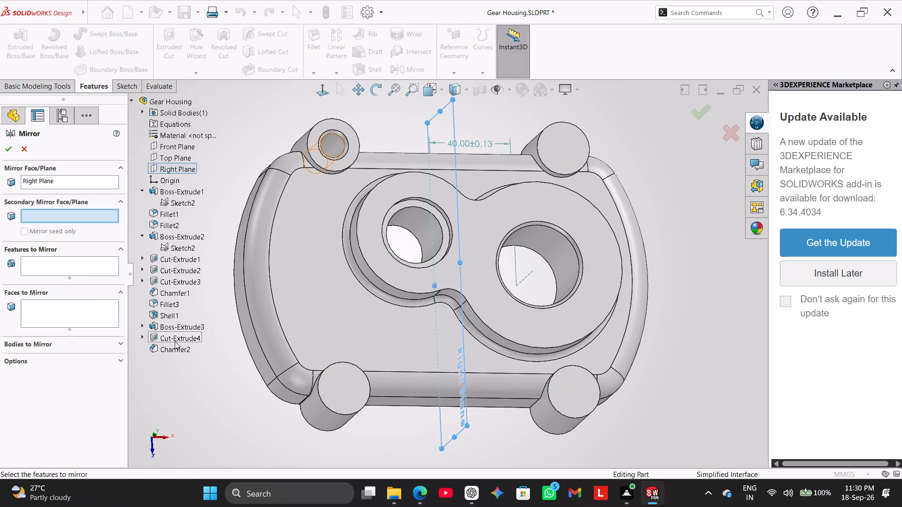
pyautogui.click(174, 340)
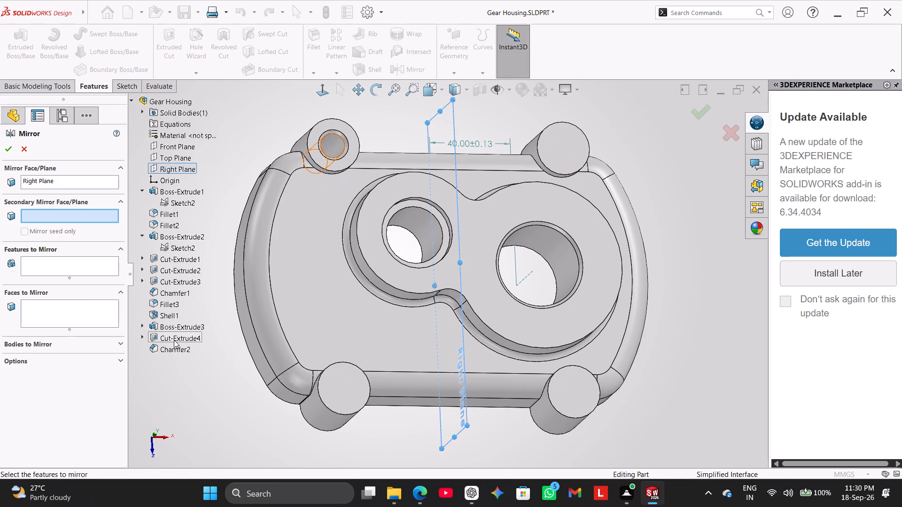
pyautogui.click(93, 314)
pyautogui.click(172, 335)
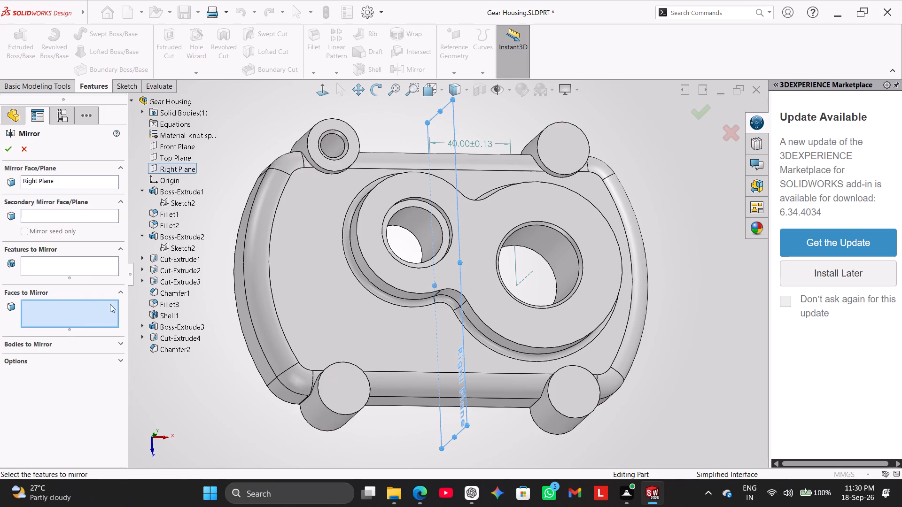
pyautogui.click(72, 271)
pyautogui.click(163, 336)
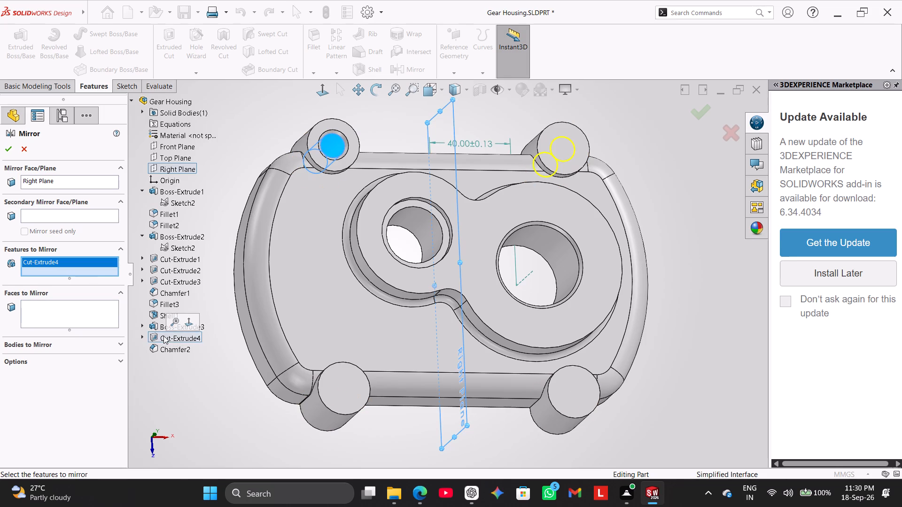
pyautogui.click(168, 349)
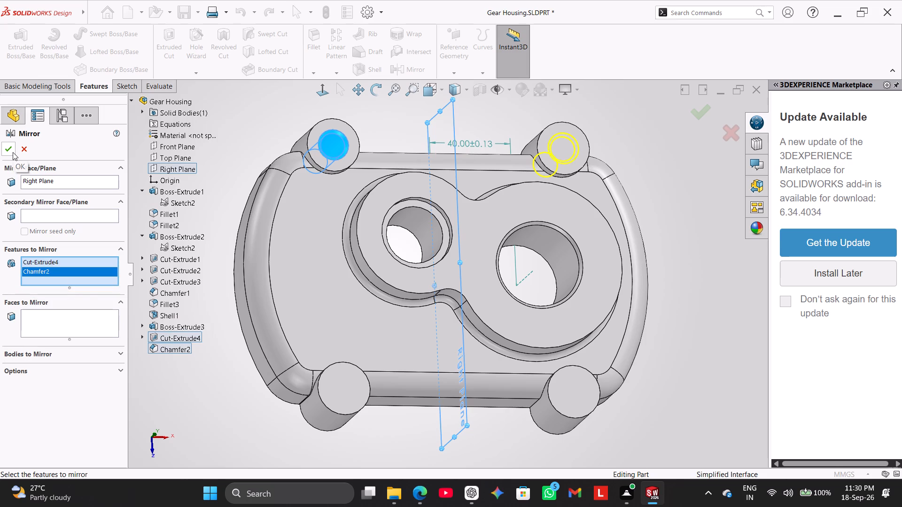
pyautogui.click(97, 215)
pyautogui.click(184, 146)
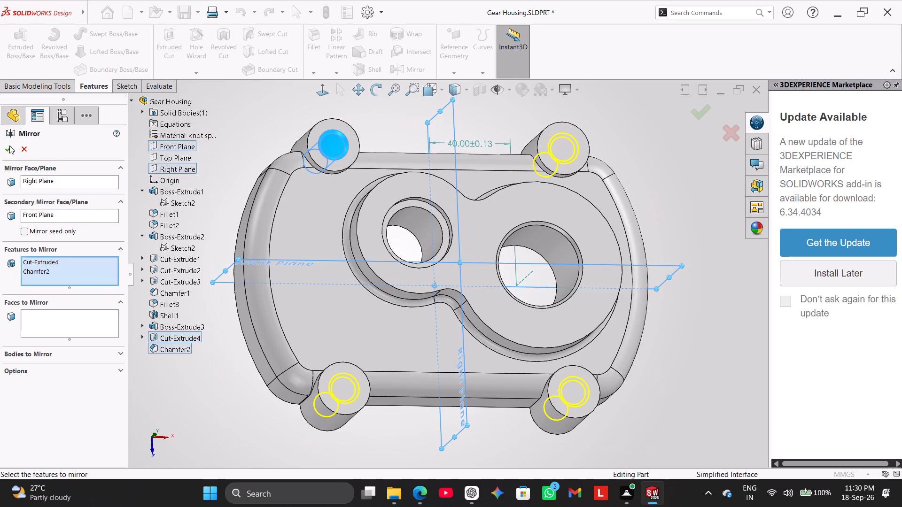
pyautogui.click(9, 146)
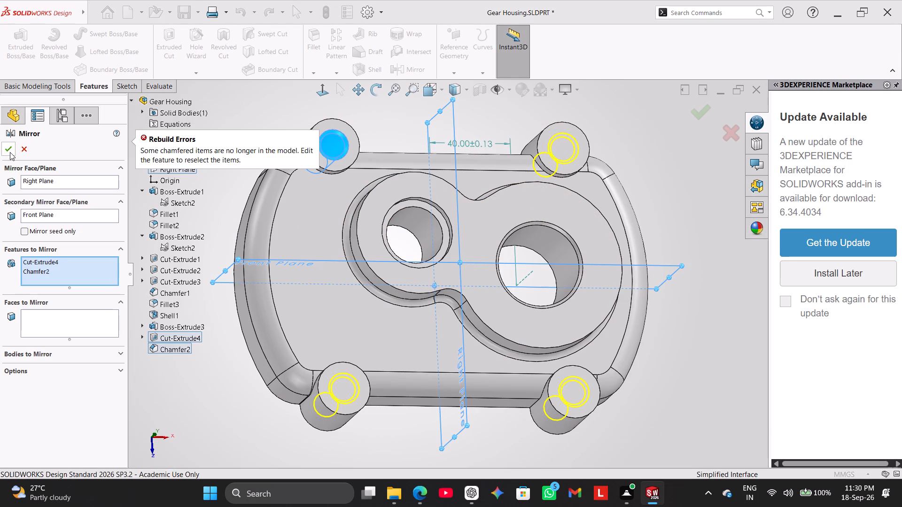
pyautogui.click(10, 152)
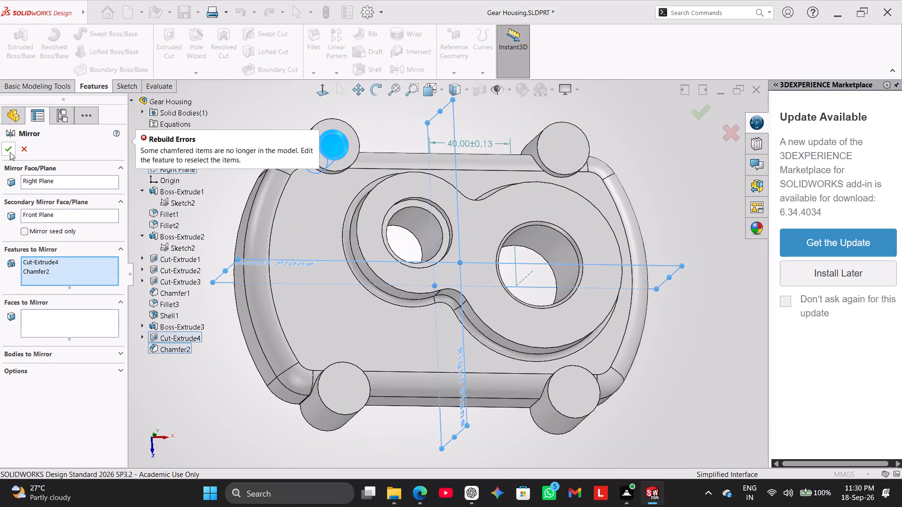
pyautogui.click(10, 152)
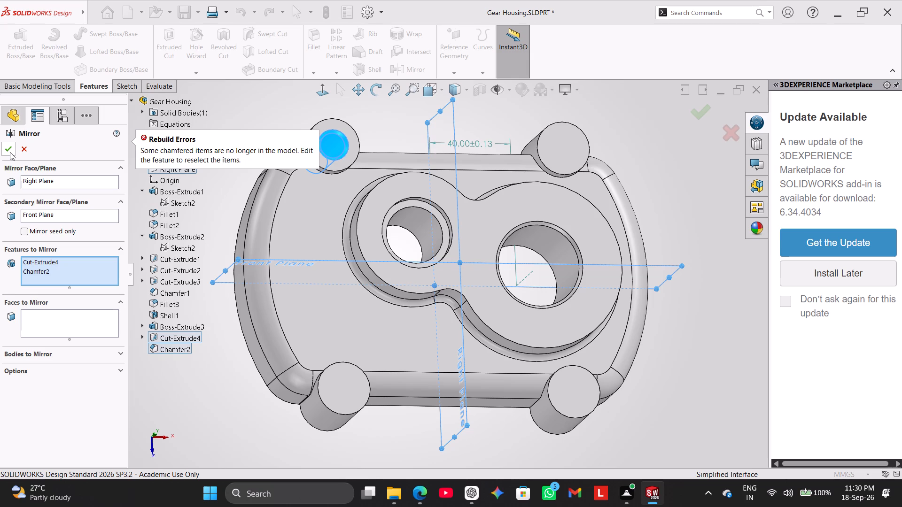
pyautogui.click(10, 152)
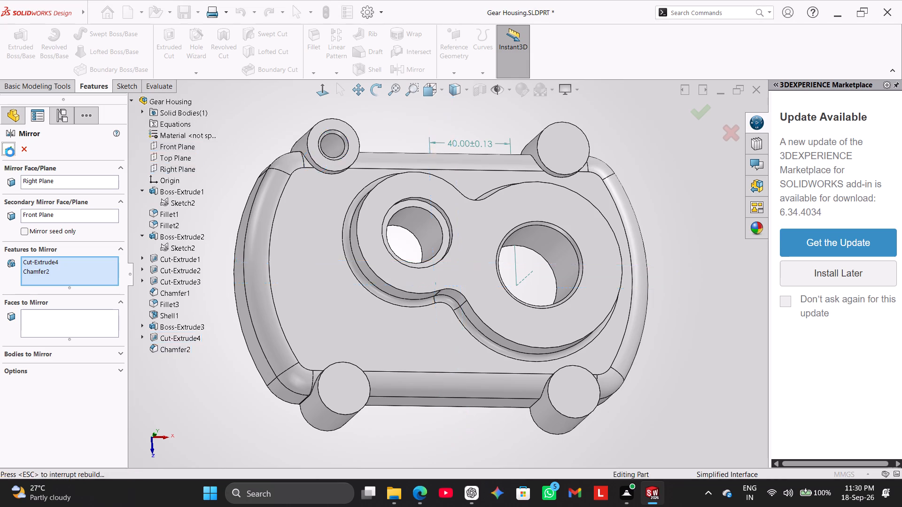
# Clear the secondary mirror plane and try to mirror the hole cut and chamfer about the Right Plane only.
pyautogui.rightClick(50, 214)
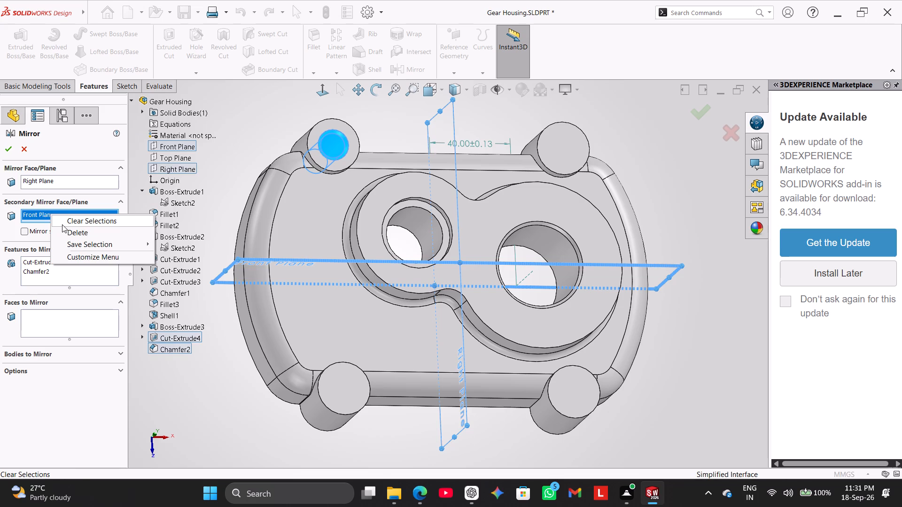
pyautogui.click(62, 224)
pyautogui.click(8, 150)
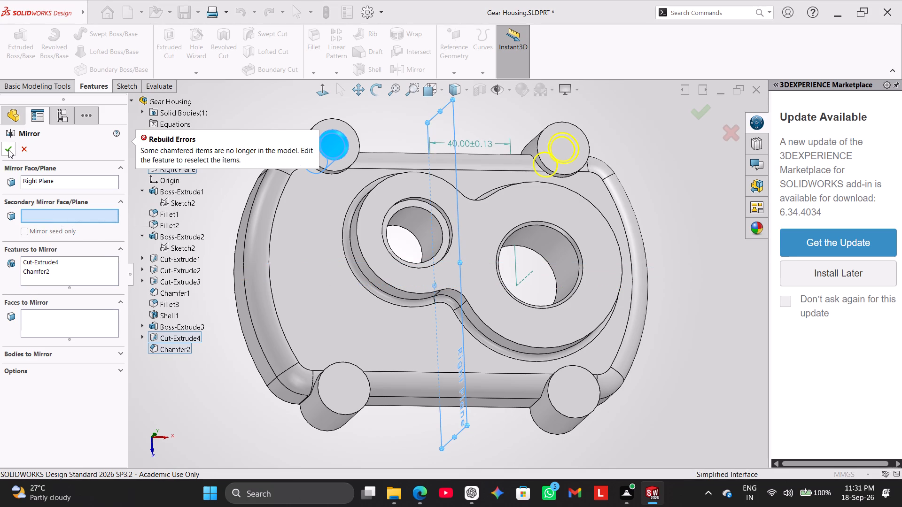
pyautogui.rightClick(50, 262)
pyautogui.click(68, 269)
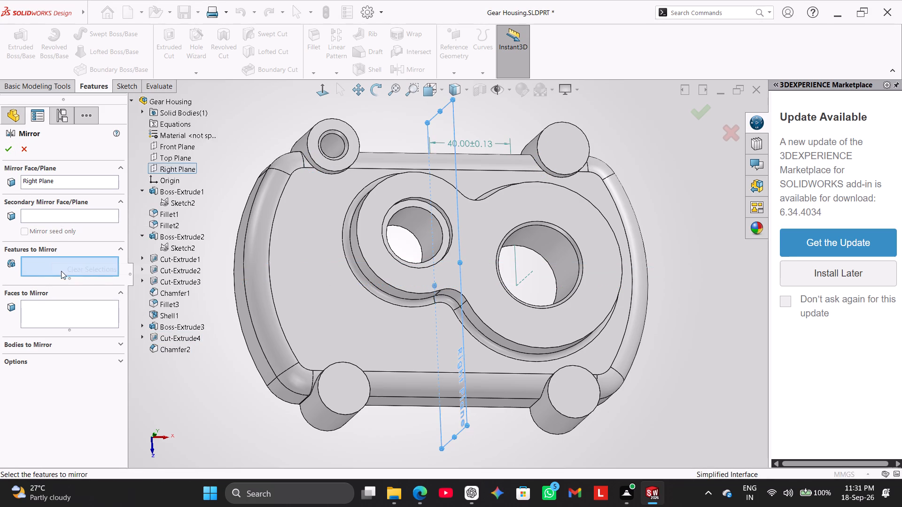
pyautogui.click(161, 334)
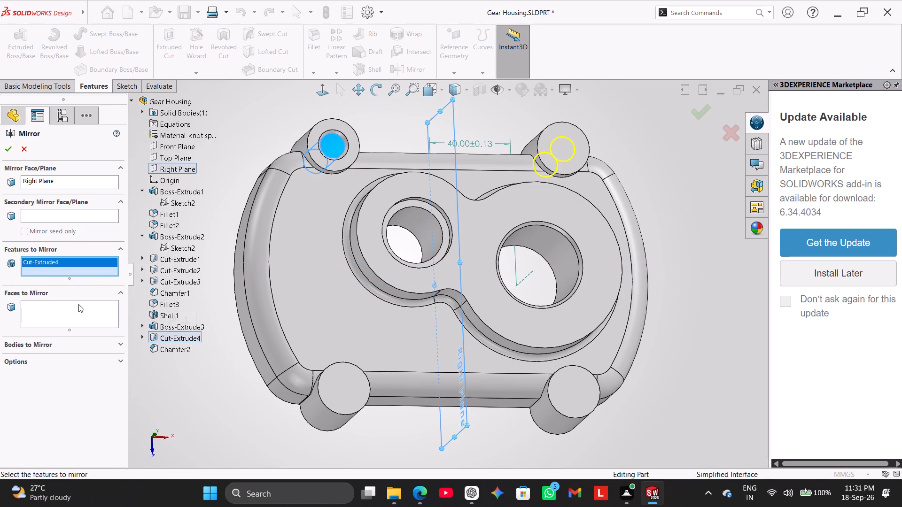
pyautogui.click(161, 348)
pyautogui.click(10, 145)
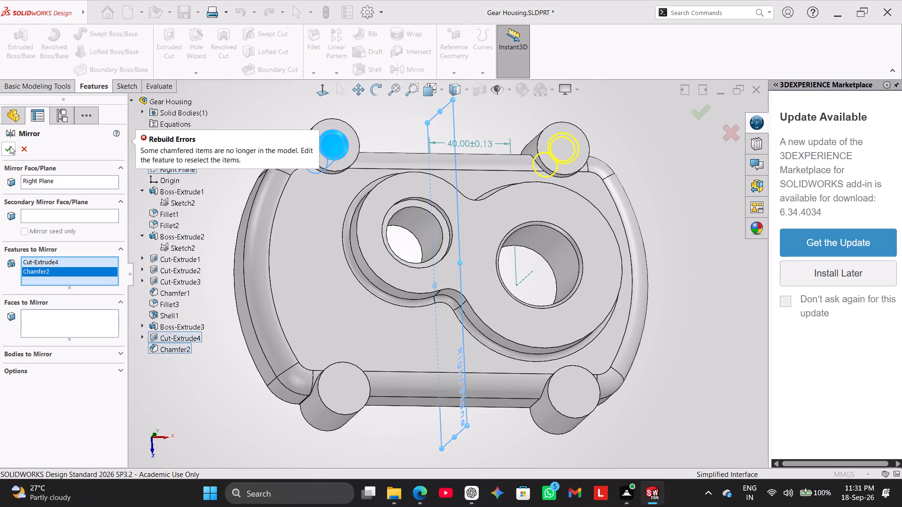
# Mirror only the 12 mm hole cut, without its chamfer, about the Right Plane and the Front Plane to the other three corner bosses.
pyautogui.rightClick(54, 275)
pyautogui.click(90, 287)
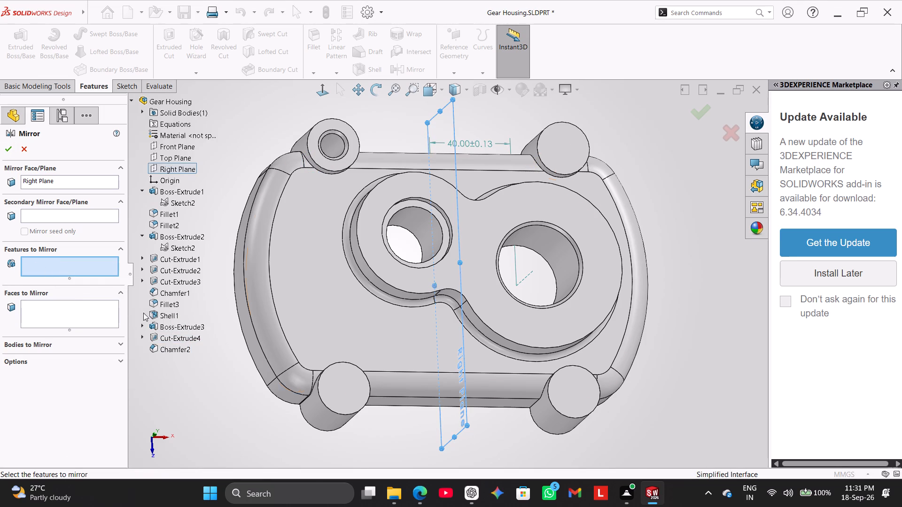
pyautogui.click(168, 337)
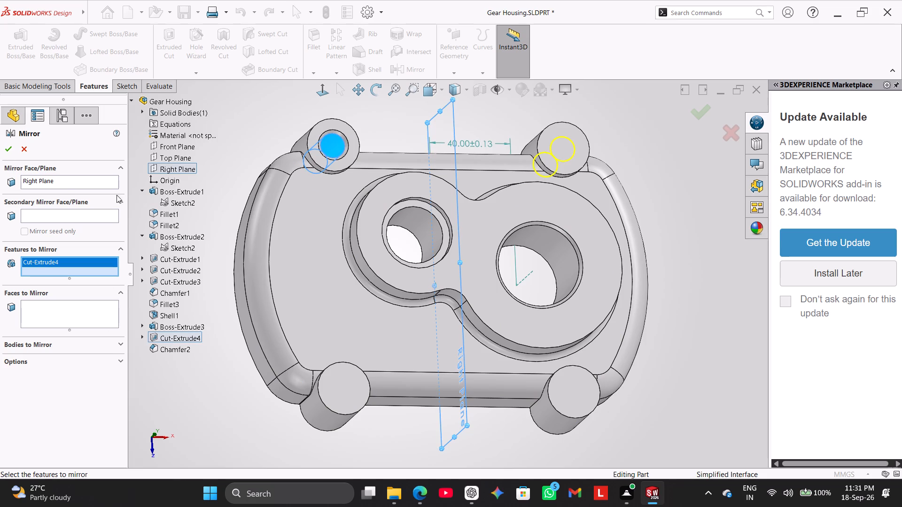
pyautogui.click(53, 214)
pyautogui.click(168, 145)
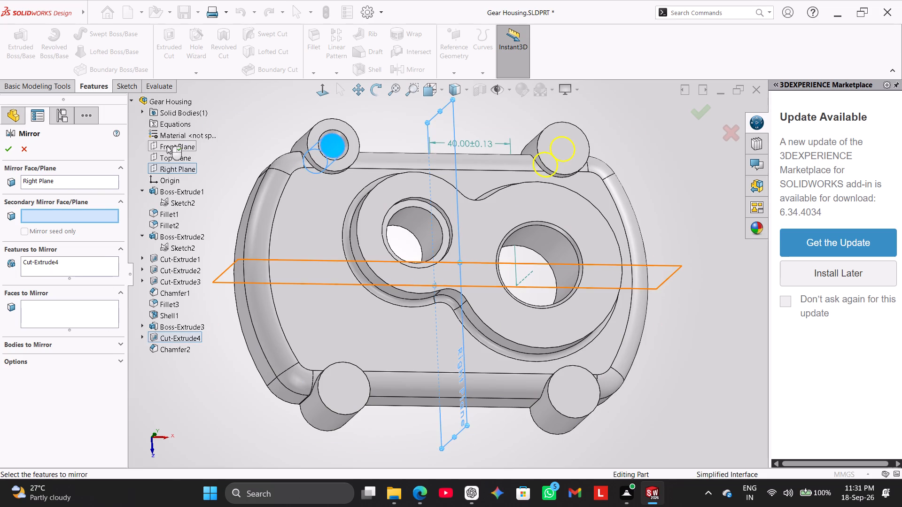
pyautogui.click(5, 152)
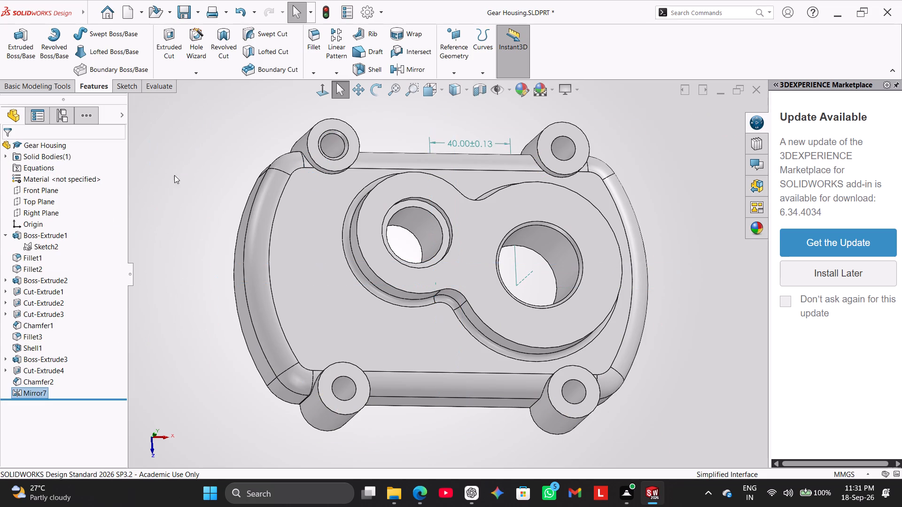
pyautogui.click(163, 183)
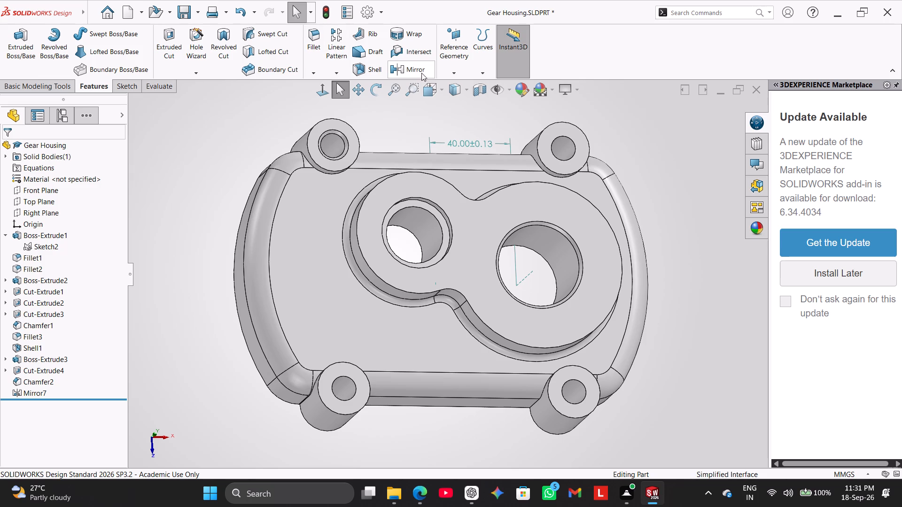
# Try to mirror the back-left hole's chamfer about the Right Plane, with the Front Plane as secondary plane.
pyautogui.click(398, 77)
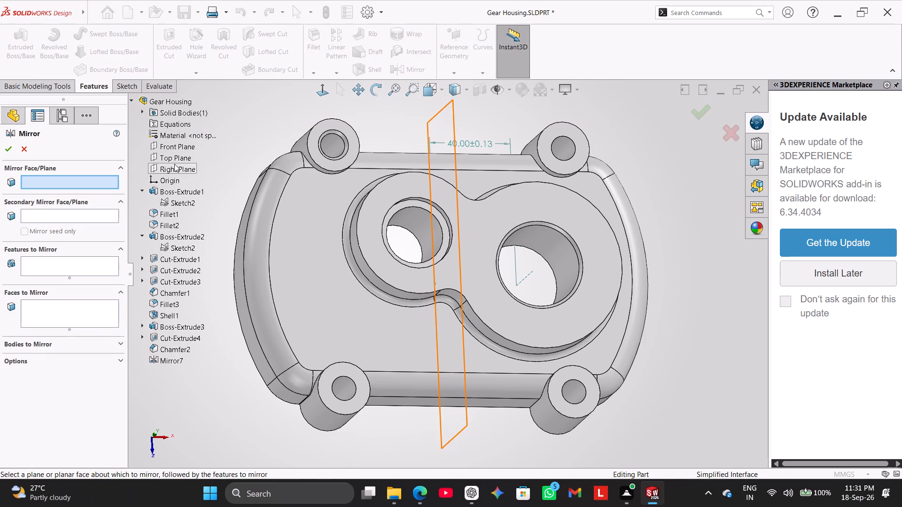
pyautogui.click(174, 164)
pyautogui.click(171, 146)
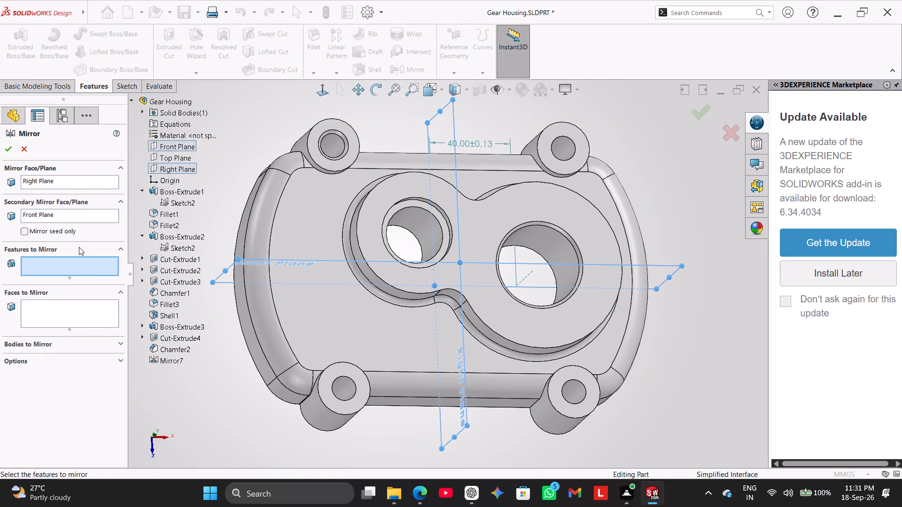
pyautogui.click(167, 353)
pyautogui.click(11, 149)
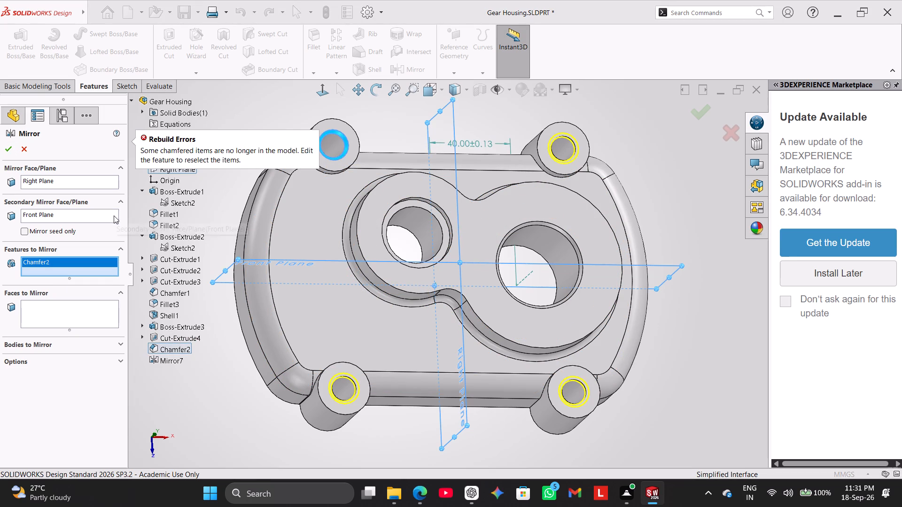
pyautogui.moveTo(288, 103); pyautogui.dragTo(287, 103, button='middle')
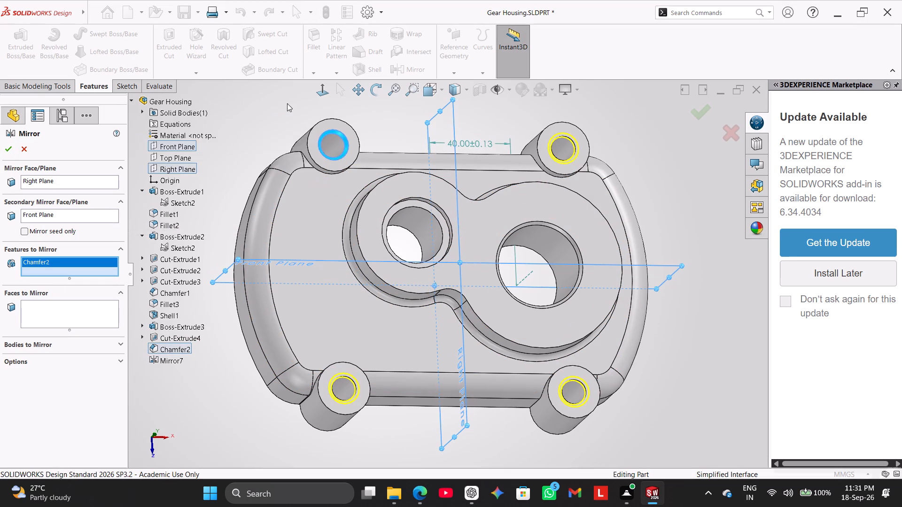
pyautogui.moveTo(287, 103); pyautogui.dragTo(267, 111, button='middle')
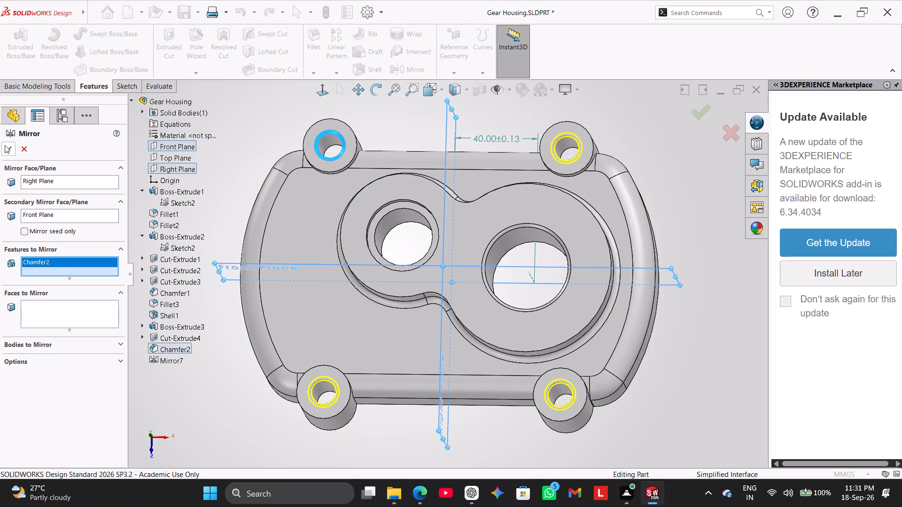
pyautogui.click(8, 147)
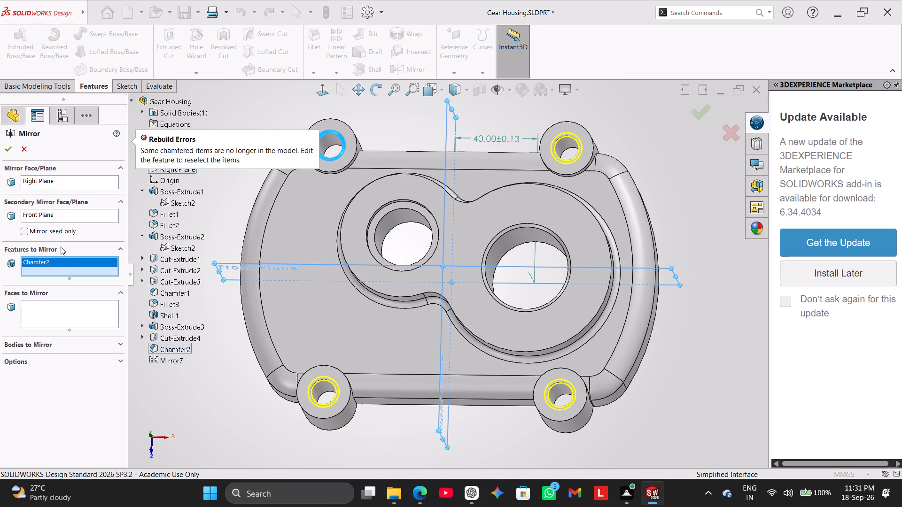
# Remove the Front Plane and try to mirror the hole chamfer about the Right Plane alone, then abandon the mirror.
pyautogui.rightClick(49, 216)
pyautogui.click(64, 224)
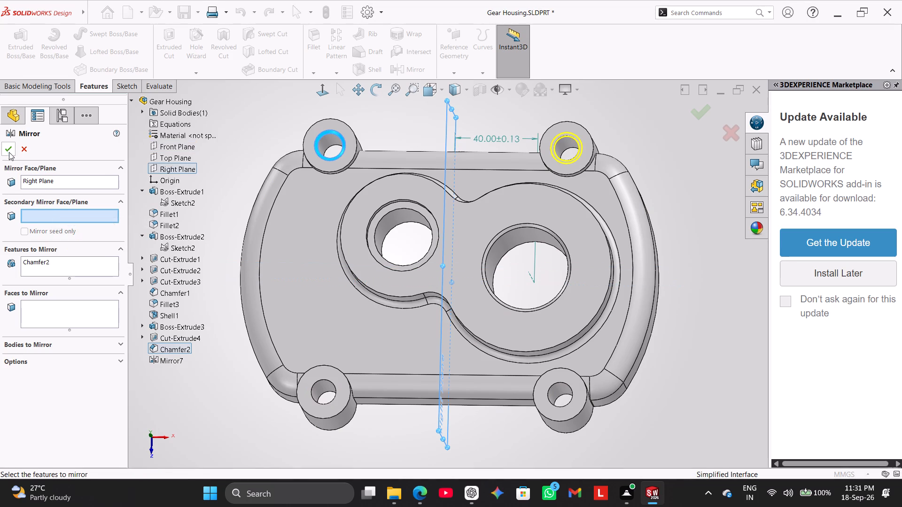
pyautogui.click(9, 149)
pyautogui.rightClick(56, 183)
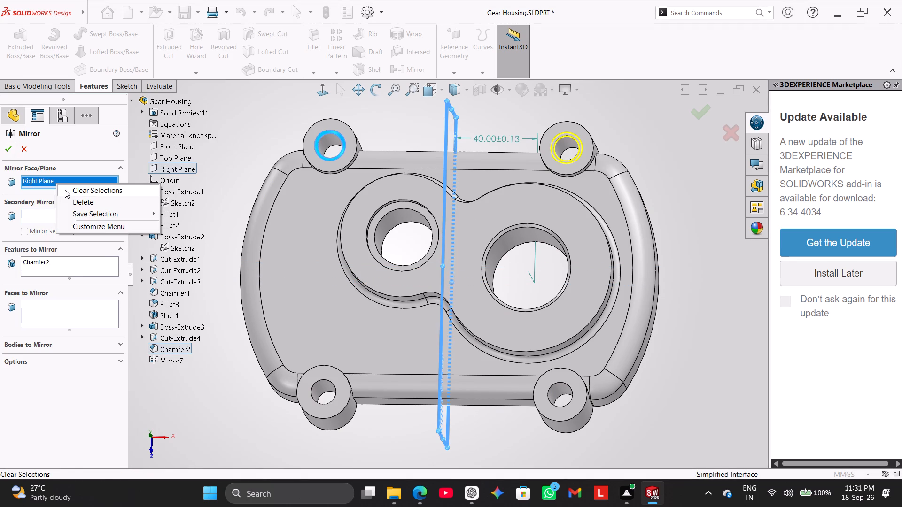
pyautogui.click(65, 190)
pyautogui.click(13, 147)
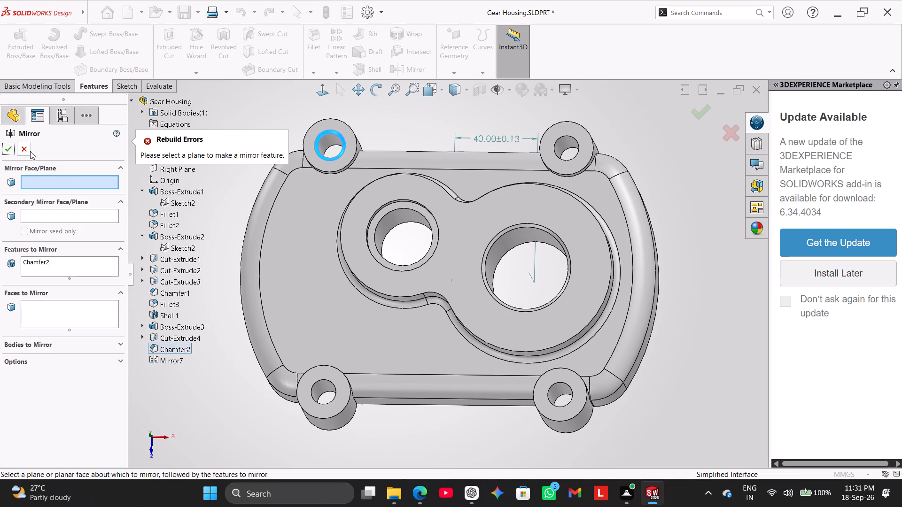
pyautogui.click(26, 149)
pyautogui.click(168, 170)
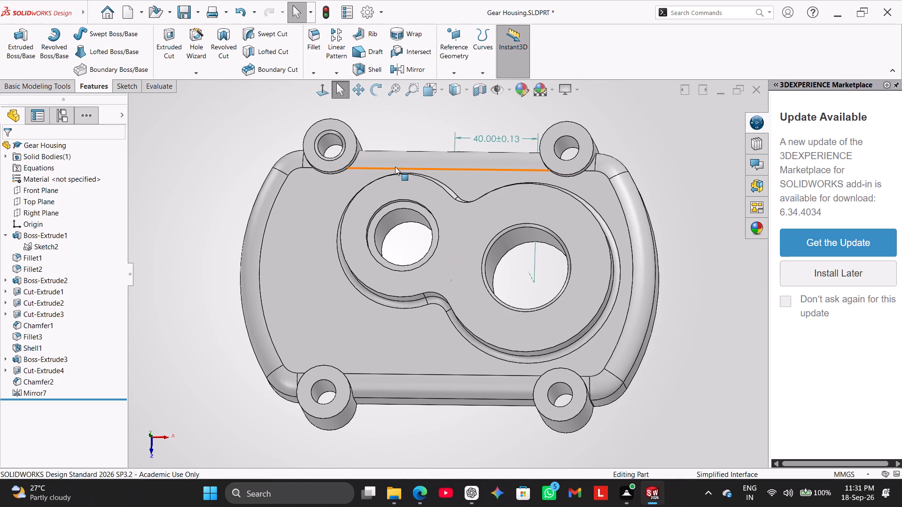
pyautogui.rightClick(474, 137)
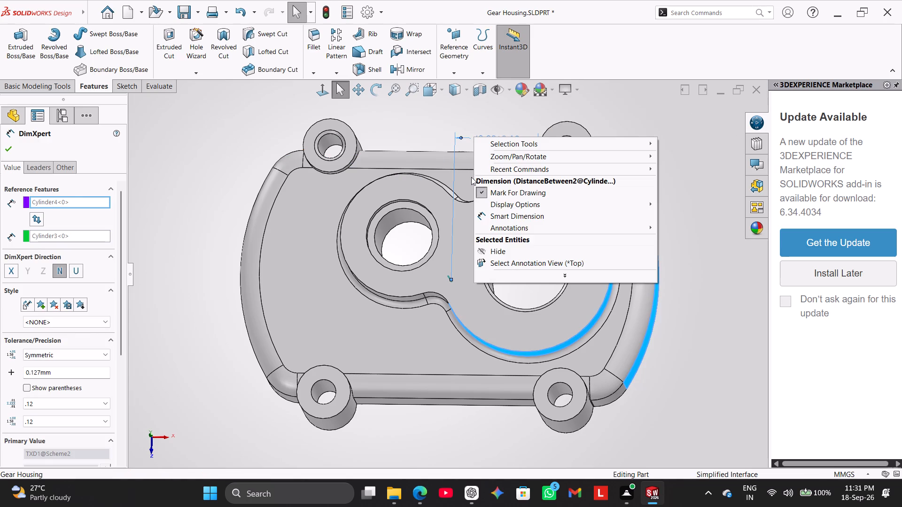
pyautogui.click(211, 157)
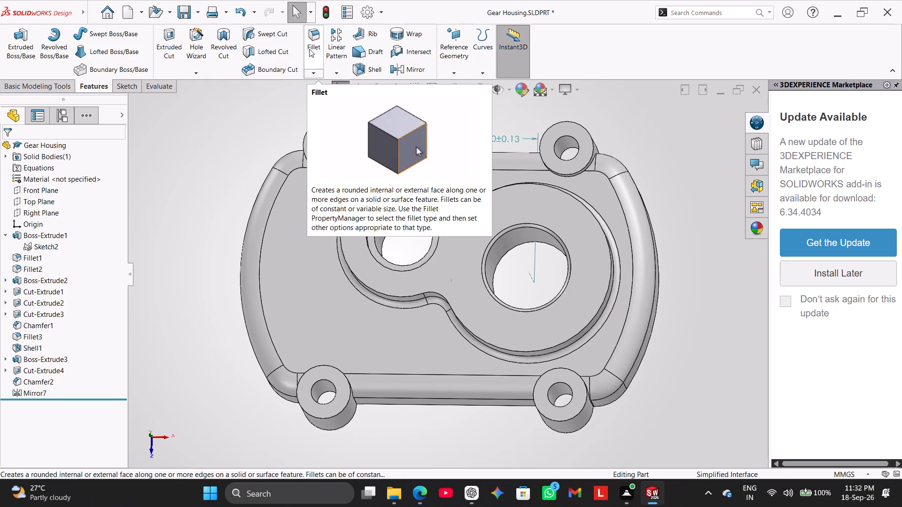
# Chamfer the top edges of the back-right and front-right corner boss holes and the front-left hole's inner face by 1.5 mm at 45°.
pyautogui.click(314, 73)
pyautogui.click(327, 93)
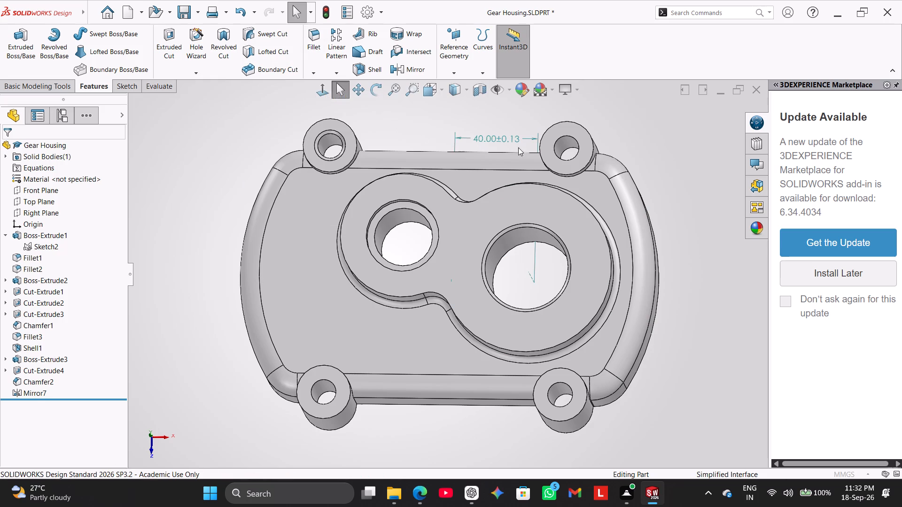
pyautogui.click(555, 155)
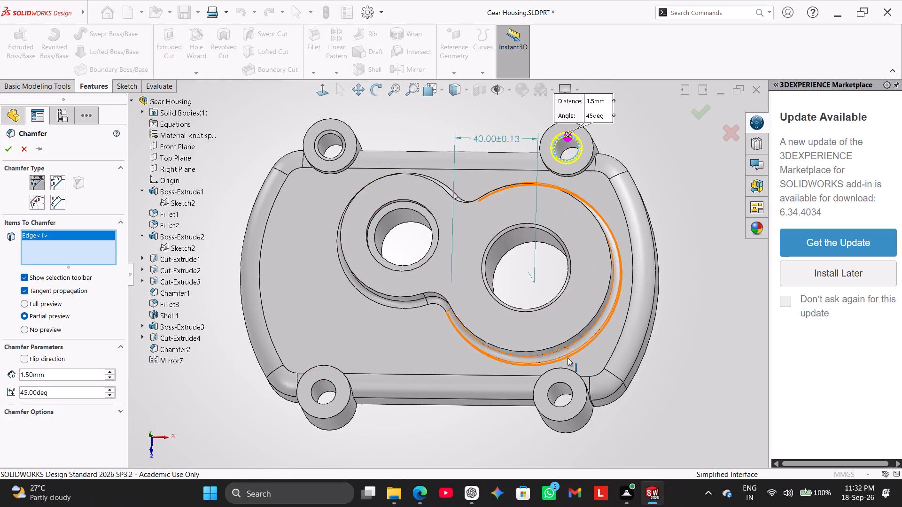
pyautogui.click(565, 383)
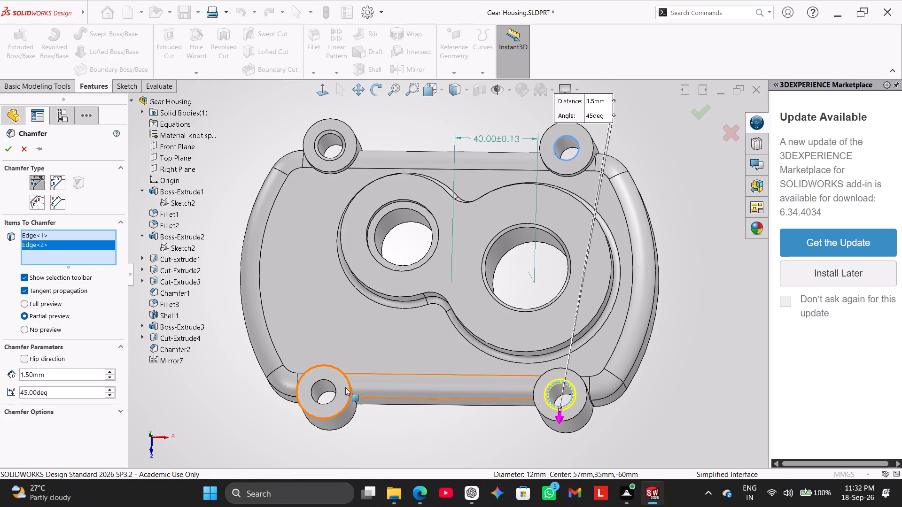
pyautogui.click(333, 386)
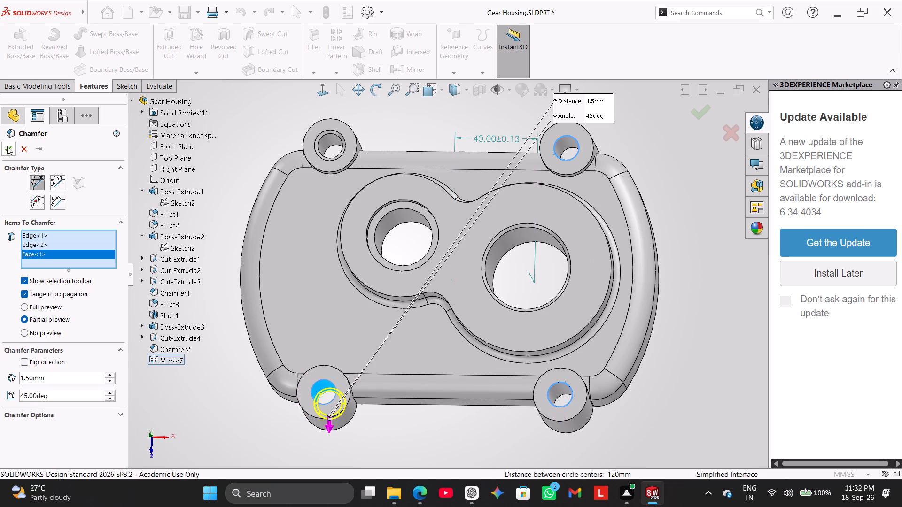
pyautogui.click(7, 146)
pyautogui.moveTo(173, 229); pyautogui.dragTo(211, 166, button='right')
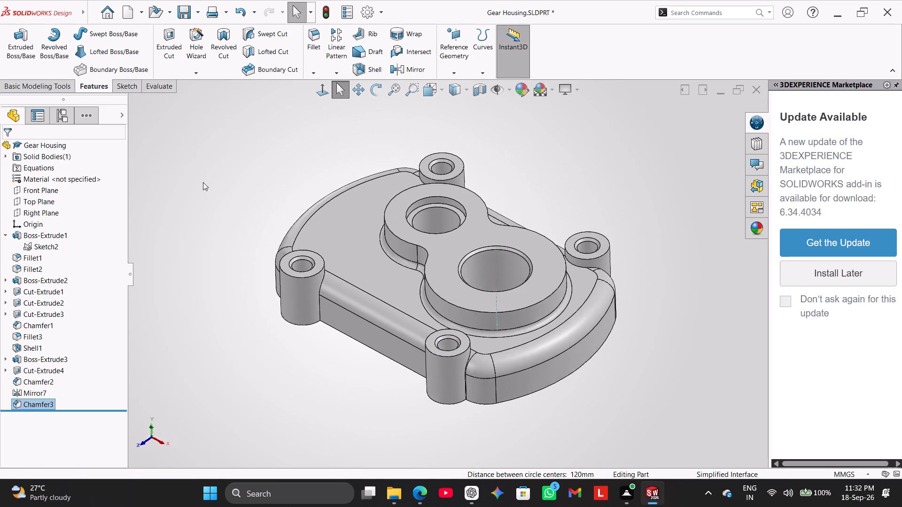
pyautogui.rightClick(190, 225)
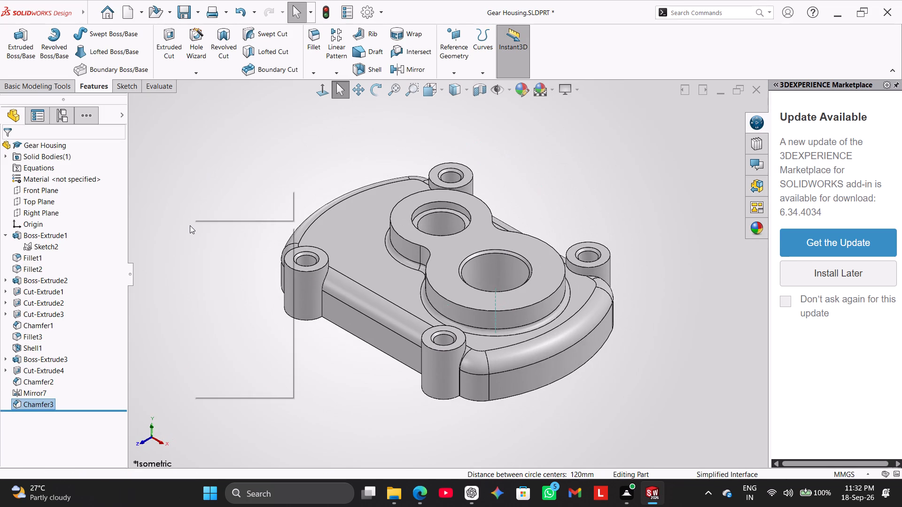
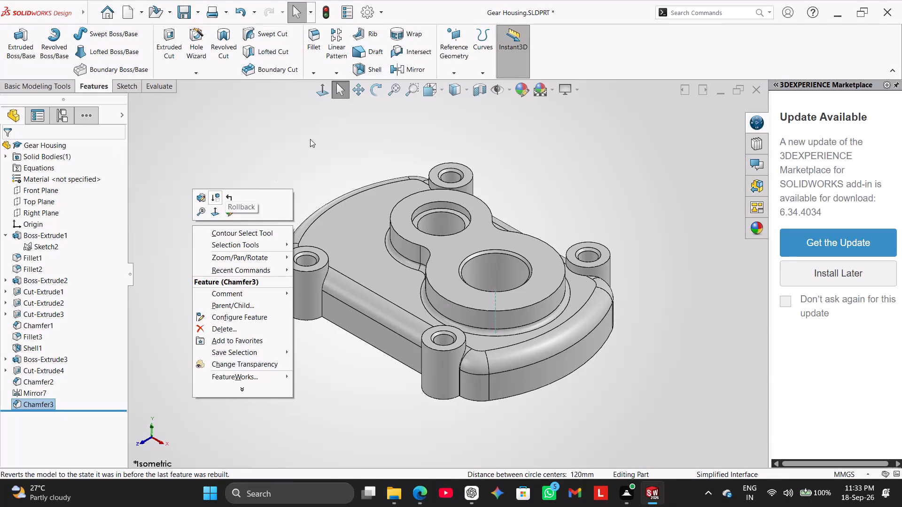
# Fillet the top outer edges of all four corner bosses with a 2 mm radius.
pyautogui.click(310, 138)
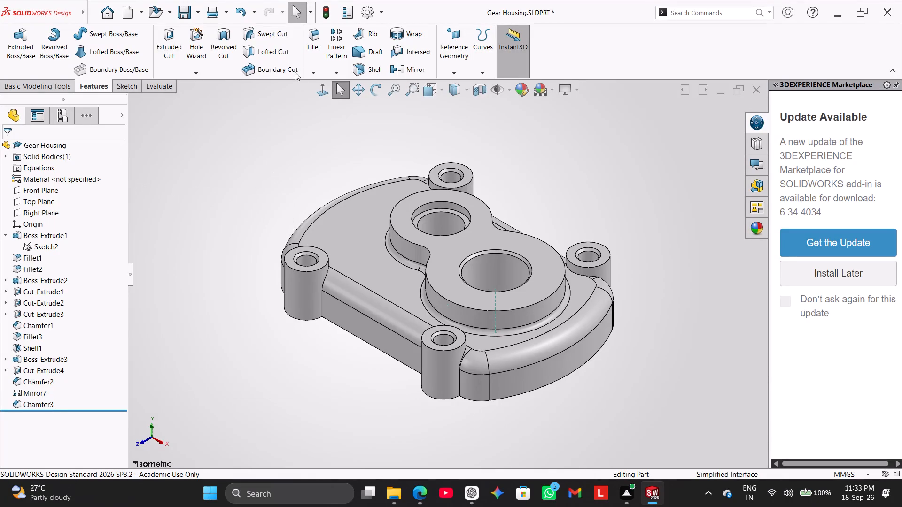
pyautogui.click(314, 36)
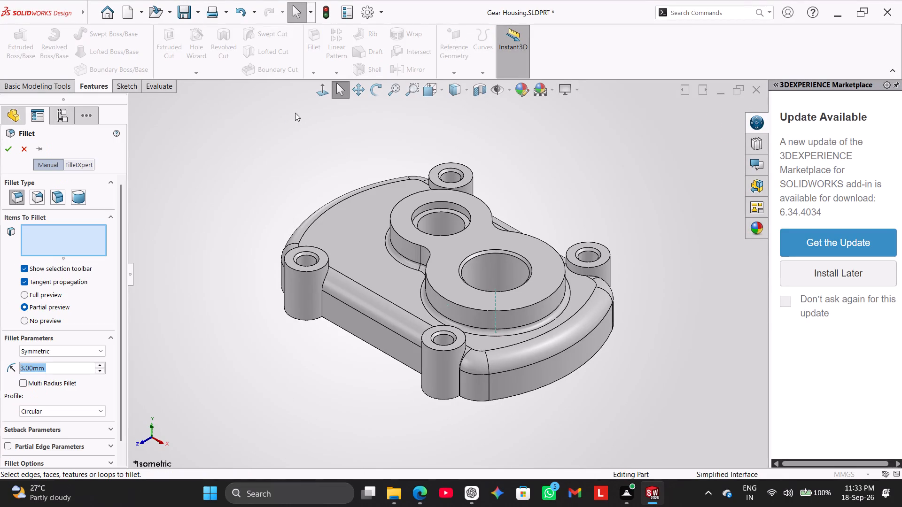
pyautogui.moveTo(372, 122); pyautogui.dragTo(385, 173, button='middle')
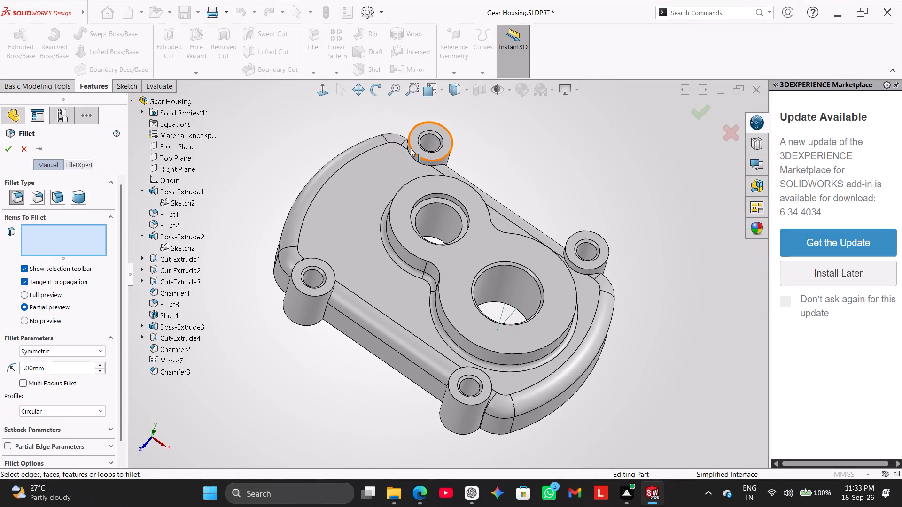
pyautogui.click(422, 158)
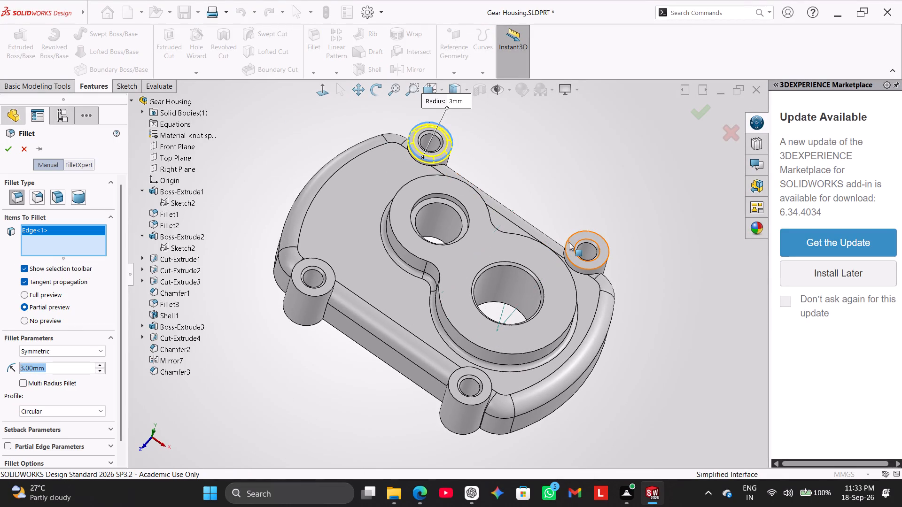
pyautogui.click(566, 241)
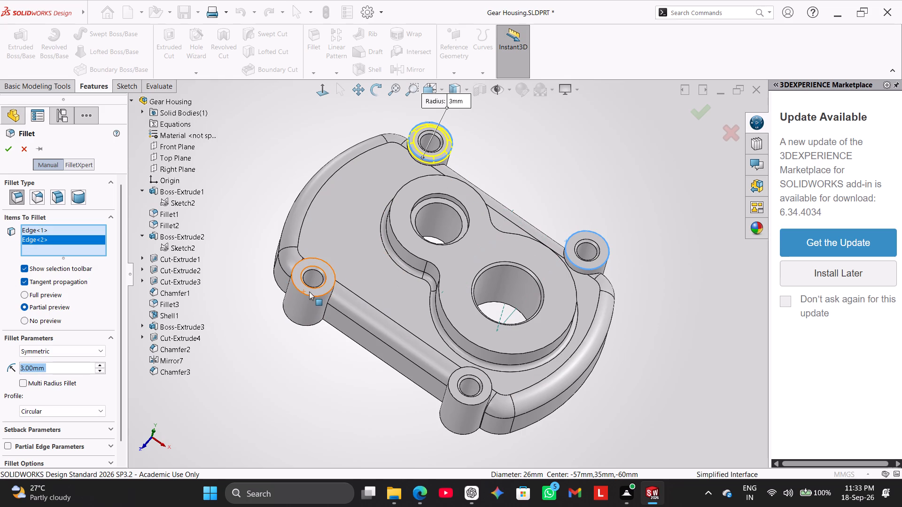
pyautogui.click(313, 296)
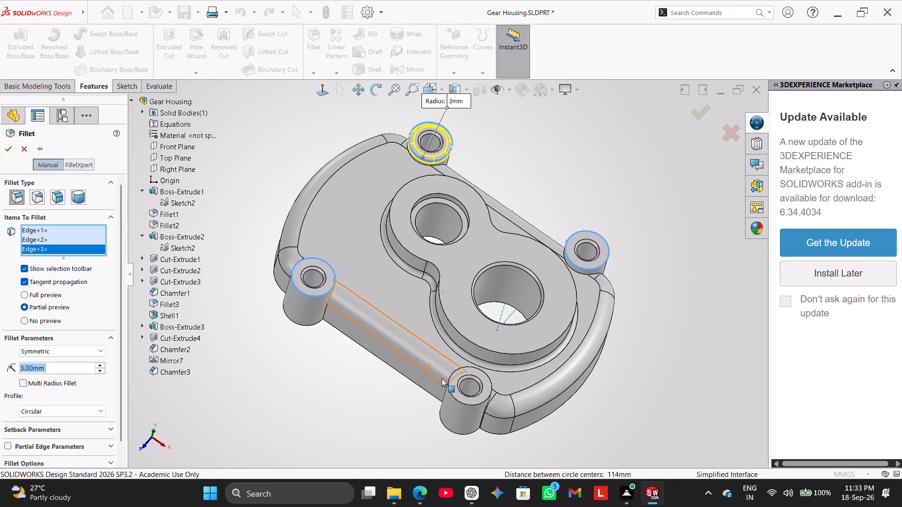
pyautogui.click(448, 387)
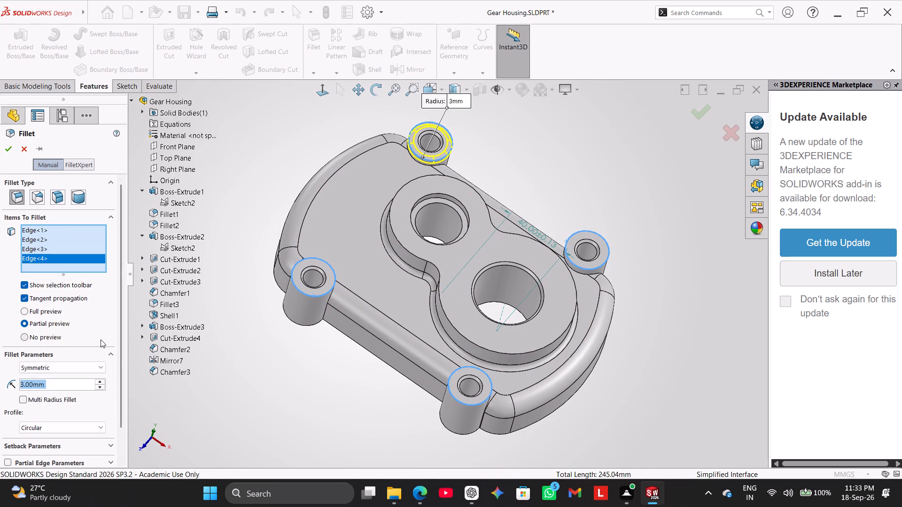
pyautogui.press('2')
pyautogui.press('Return')
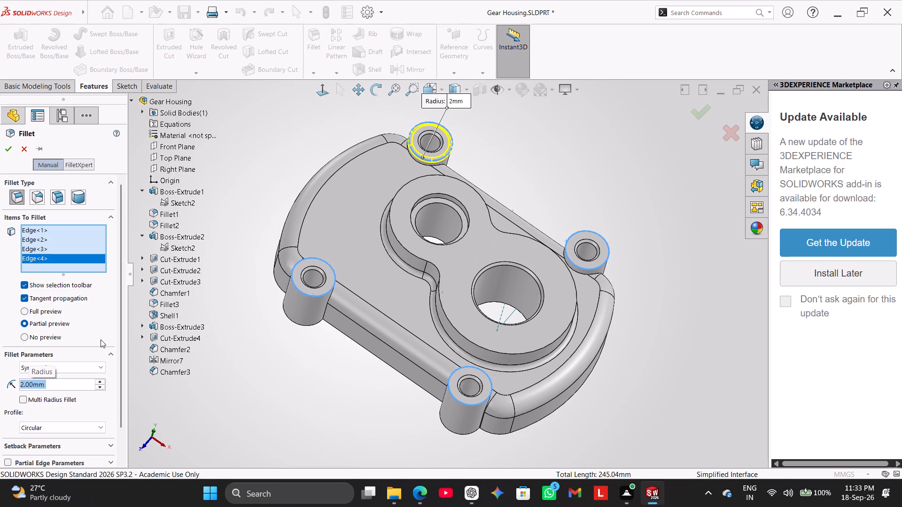
pyautogui.click(7, 154)
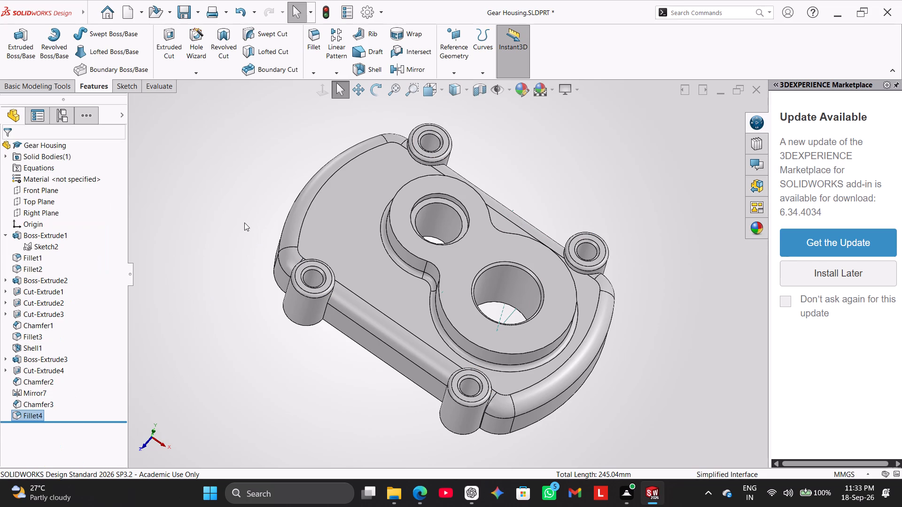
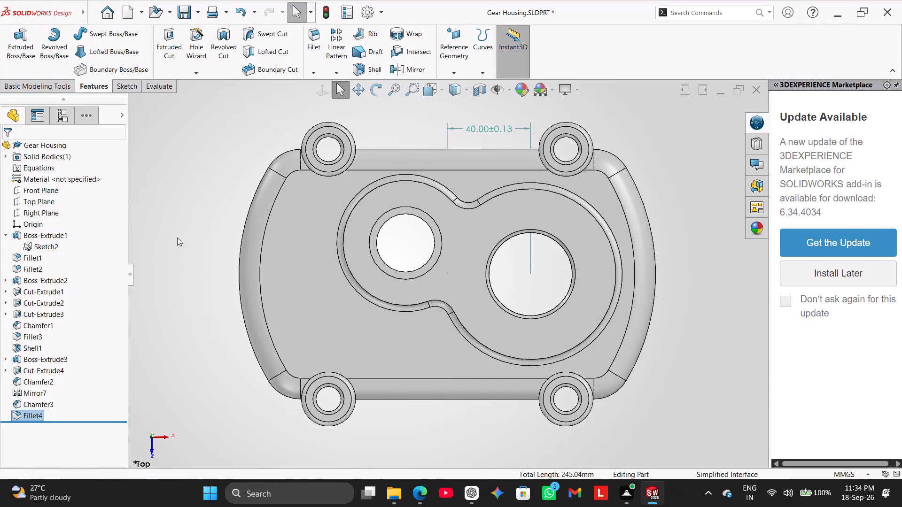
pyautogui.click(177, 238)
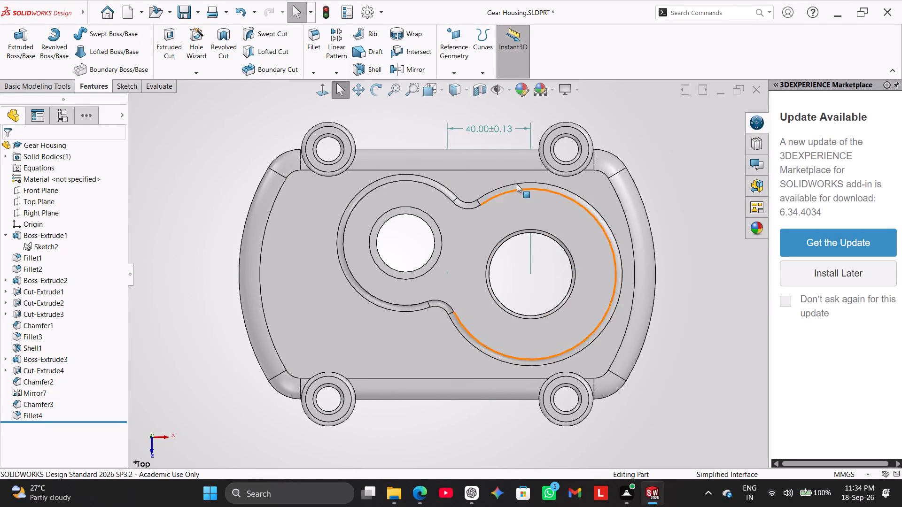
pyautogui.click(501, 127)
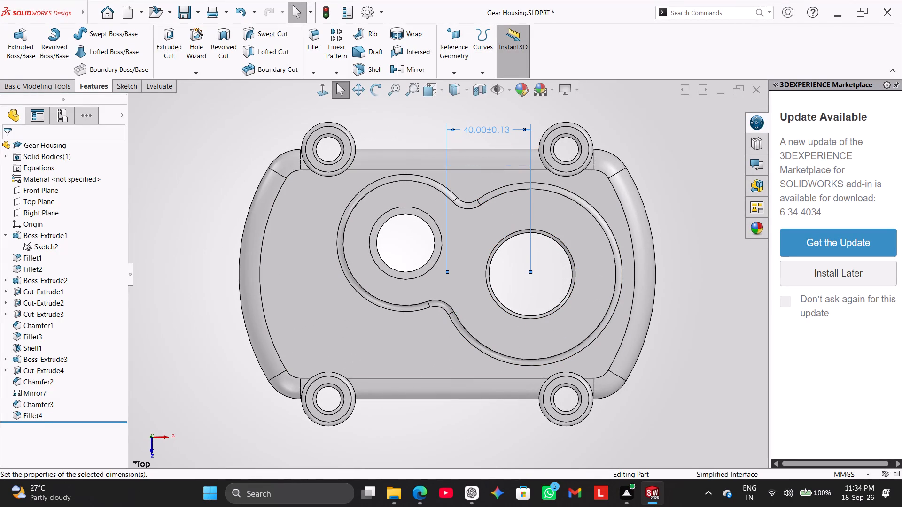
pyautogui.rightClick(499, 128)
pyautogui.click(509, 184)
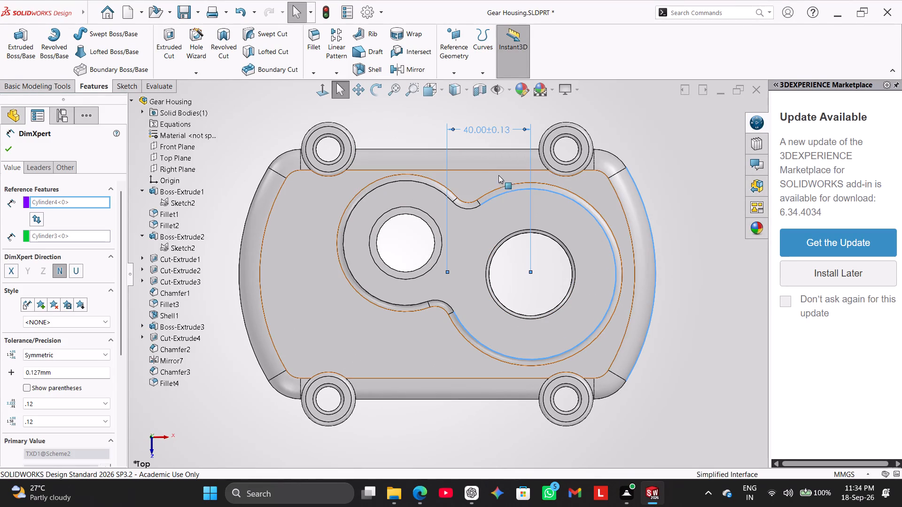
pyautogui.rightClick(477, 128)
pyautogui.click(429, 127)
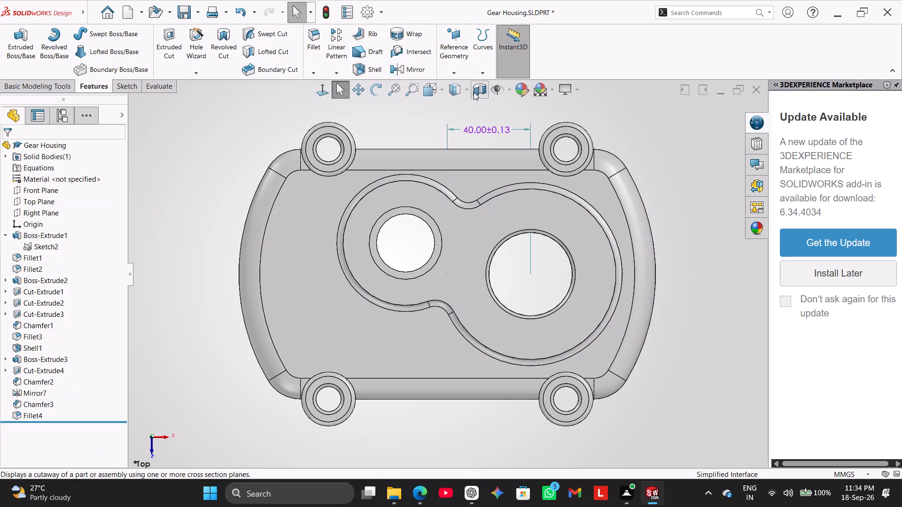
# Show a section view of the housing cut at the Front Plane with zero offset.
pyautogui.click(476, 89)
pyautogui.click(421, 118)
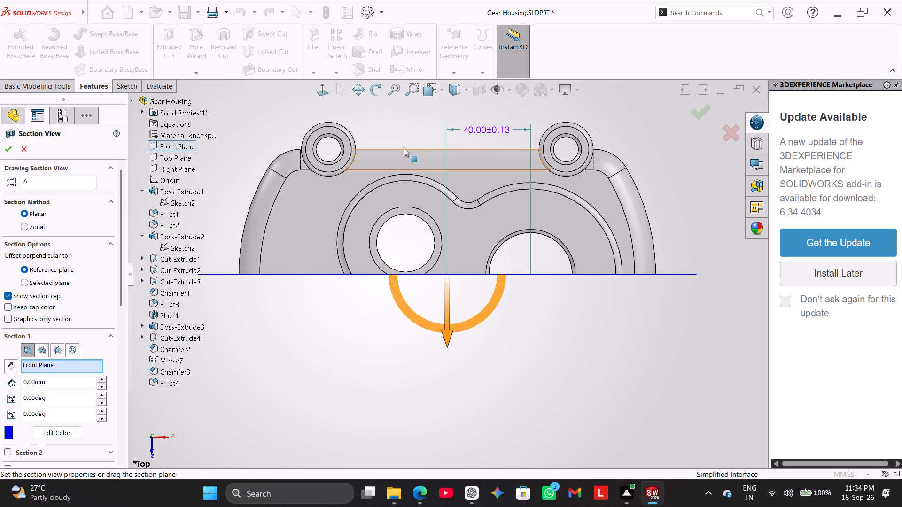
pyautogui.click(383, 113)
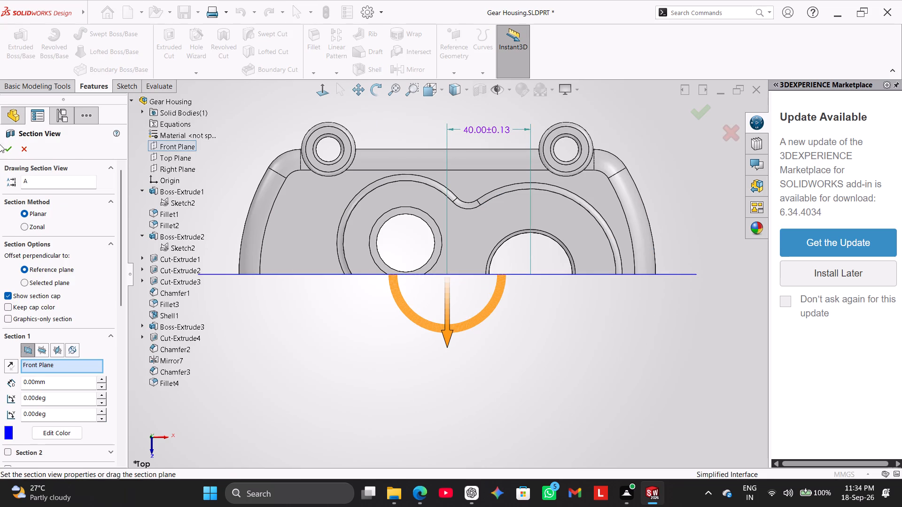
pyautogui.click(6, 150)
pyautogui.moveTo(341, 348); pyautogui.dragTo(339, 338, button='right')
# Remove the 40.00±0.13 DimXpert dimension from the display of the housing.
pyautogui.rightClick(458, 131)
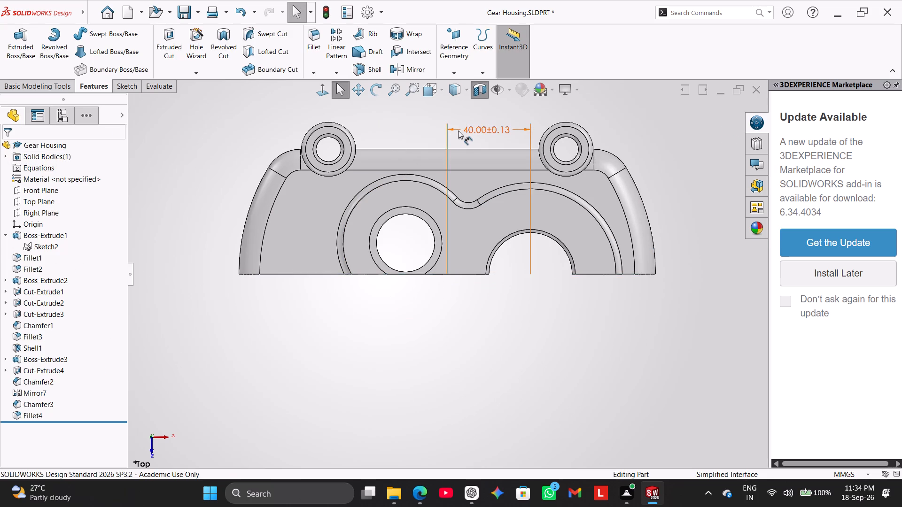
pyautogui.click(487, 265)
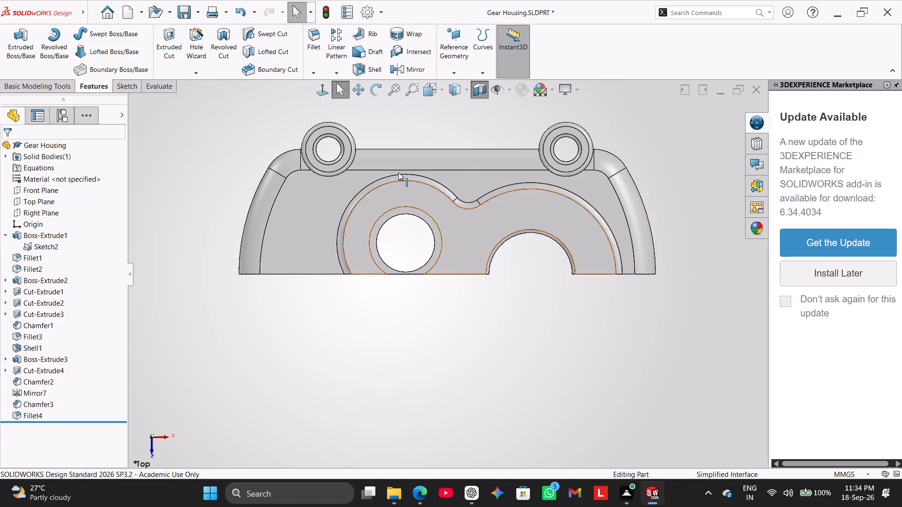
# Turn off the section view and show the whole housing in isometric view.
pyautogui.click(485, 84)
pyautogui.moveTo(225, 246); pyautogui.dragTo(233, 207, button='right')
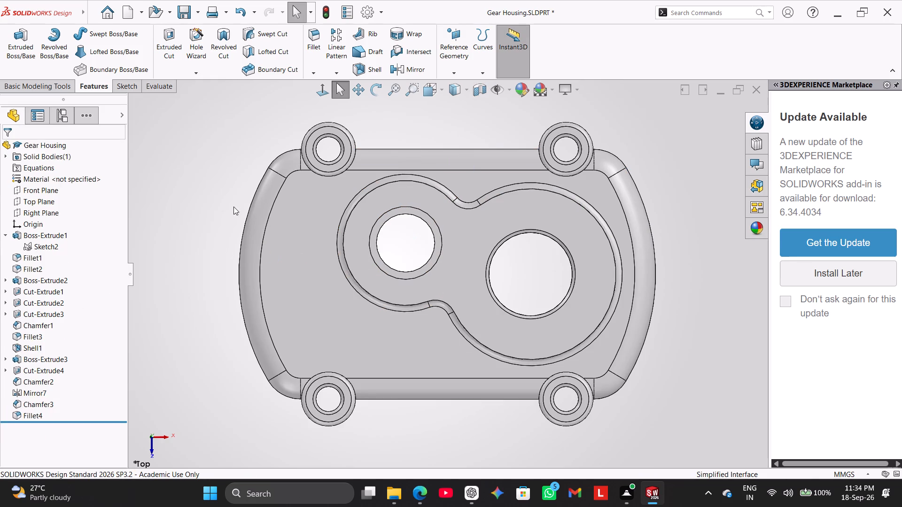
pyautogui.moveTo(233, 207); pyautogui.dragTo(251, 174, button='right')
pyautogui.moveTo(214, 228); pyautogui.dragTo(324, 146, button='right')
pyautogui.click(217, 222)
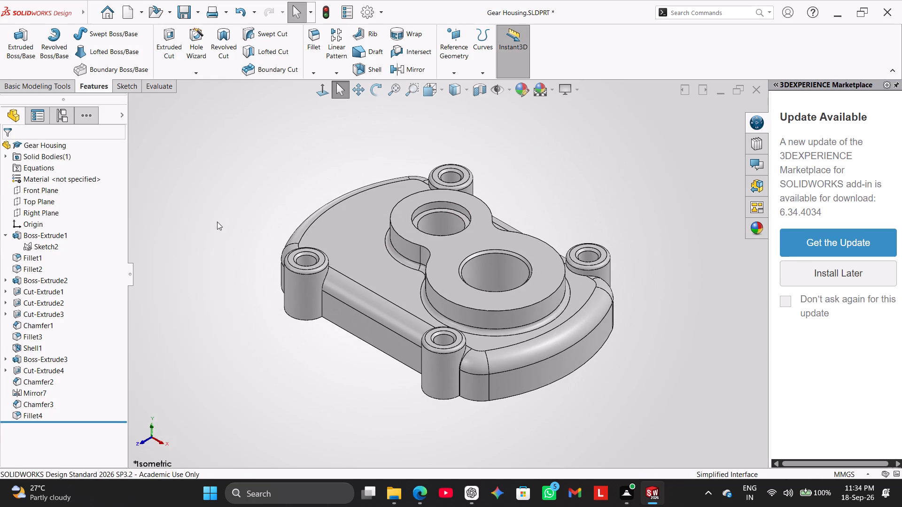
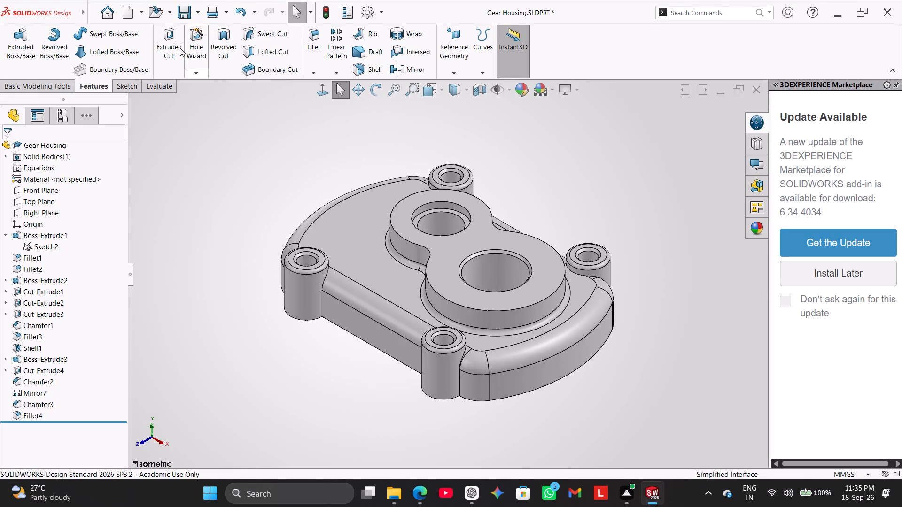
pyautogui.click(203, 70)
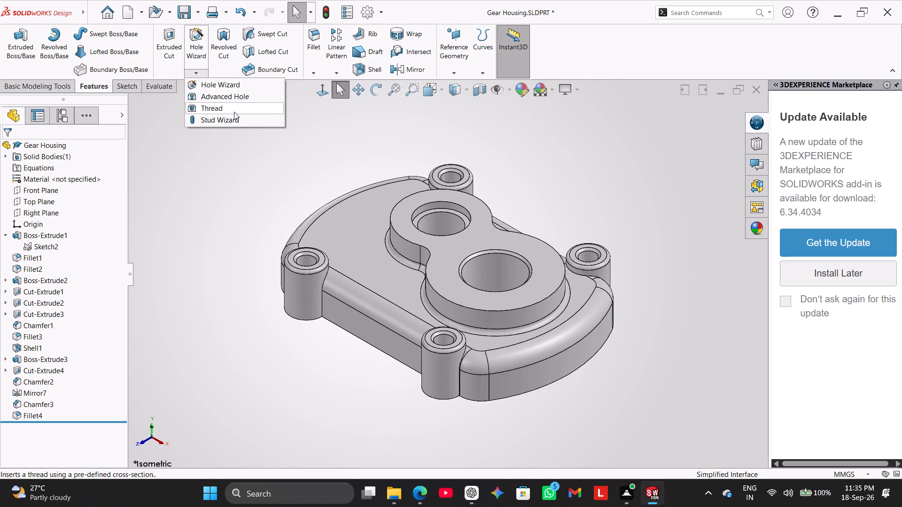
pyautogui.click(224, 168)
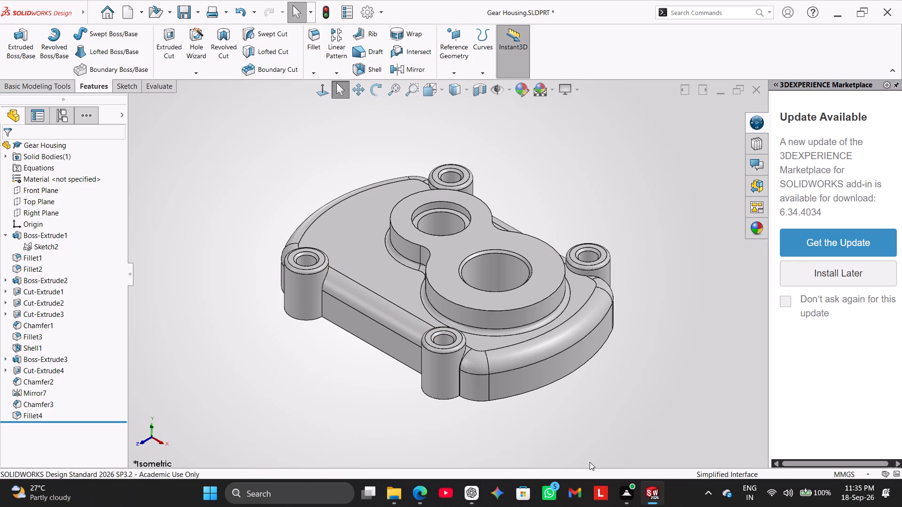
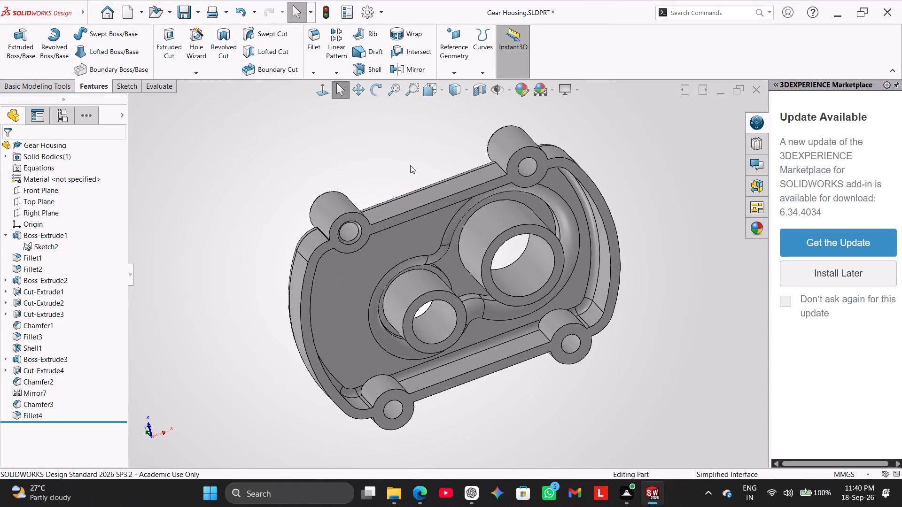
# Create a planar section view of the housing through the Front Plane at 0 mm offset, facing the cut straight on.
pyautogui.moveTo(494, 422); pyautogui.dragTo(467, 398, button='middle')
pyautogui.moveTo(401, 135); pyautogui.dragTo(416, 220, button='middle')
pyautogui.moveTo(455, 391); pyautogui.dragTo(421, 269, button='middle')
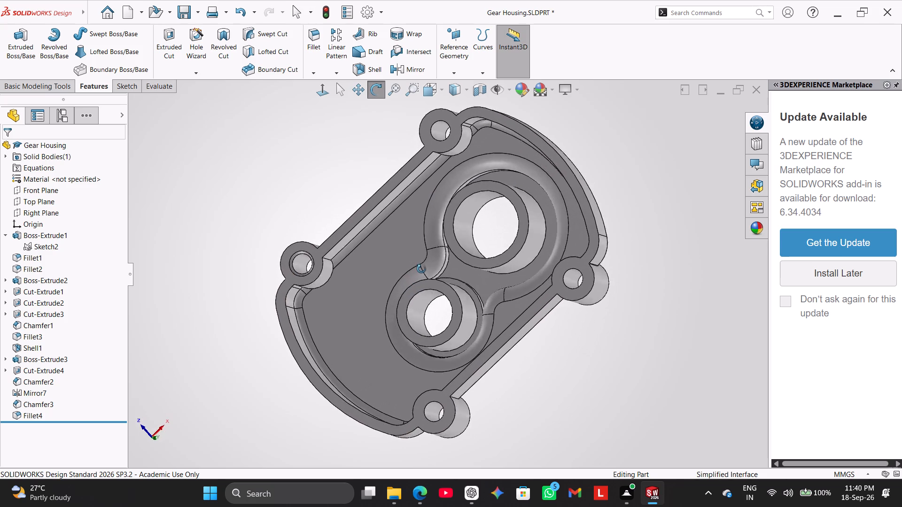
pyautogui.moveTo(421, 269); pyautogui.dragTo(462, 340, button='middle')
pyautogui.moveTo(244, 297); pyautogui.dragTo(286, 210, button='right')
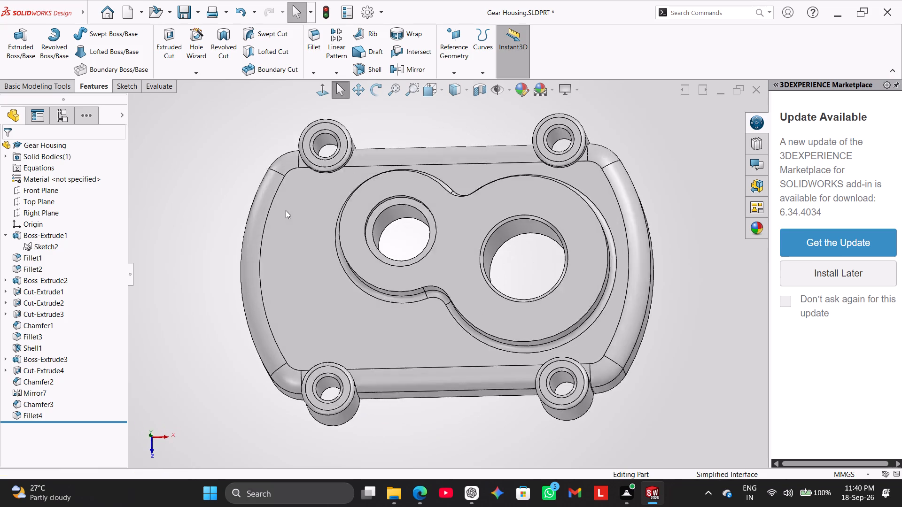
pyautogui.click(476, 85)
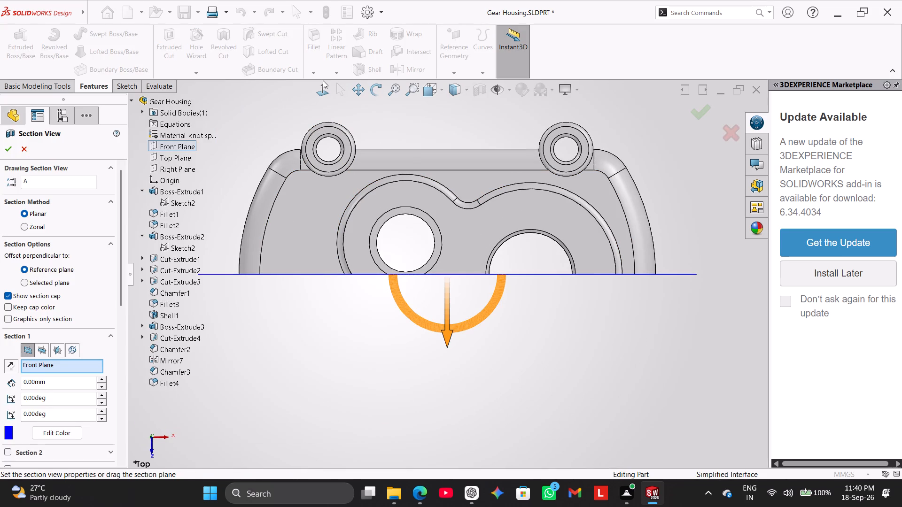
pyautogui.click(323, 81)
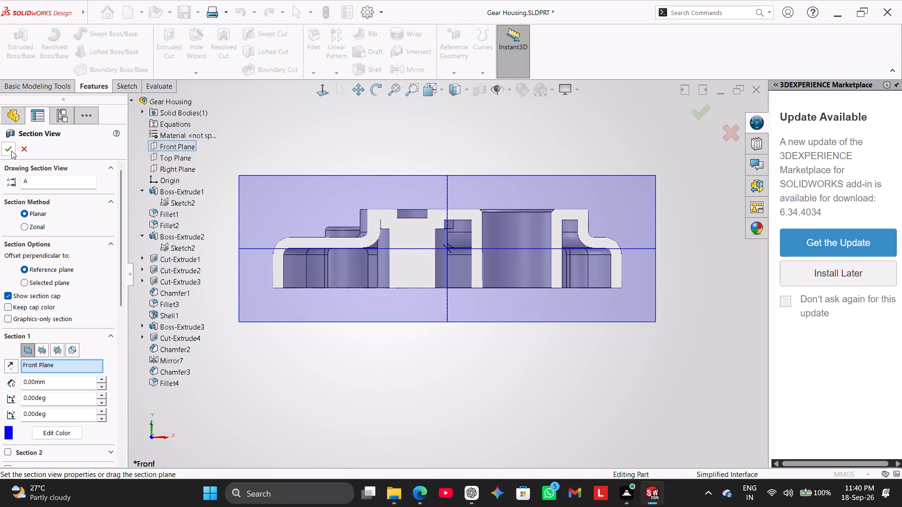
pyautogui.click(7, 147)
pyautogui.click(350, 367)
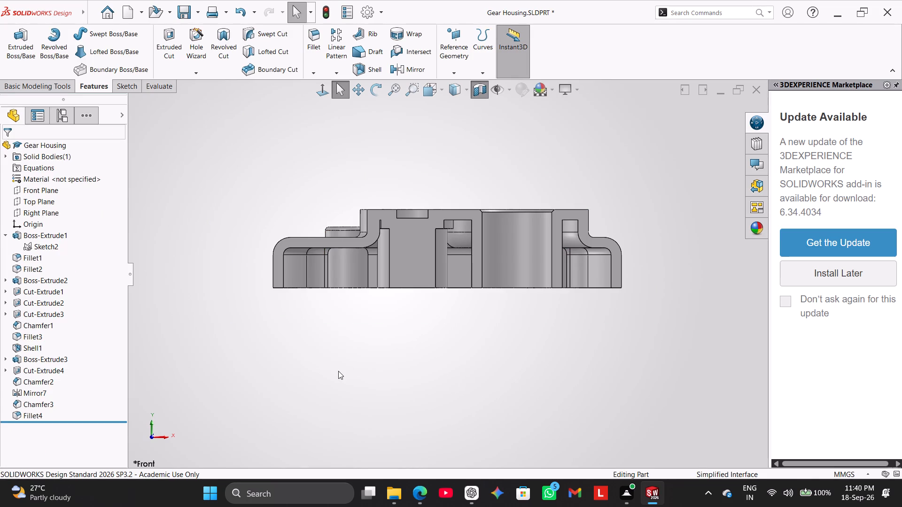
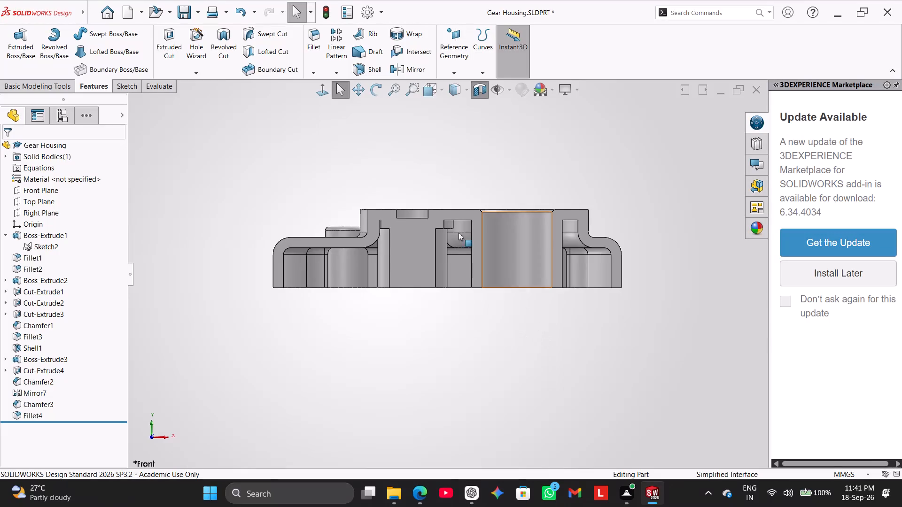
# Turn off the section view of the housing.
pyautogui.click(485, 82)
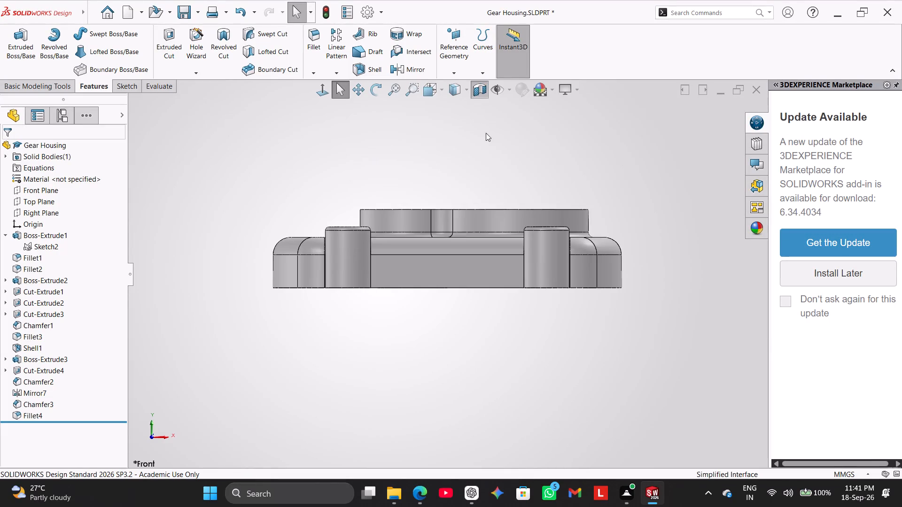
# Examine the whole housing's underside, including the shelled cavity, the two bore tubes and the corner bosses.
pyautogui.moveTo(268, 258); pyautogui.dragTo(269, 248, button='middle')
pyautogui.moveTo(231, 288); pyautogui.dragTo(245, 216, button='right')
pyautogui.moveTo(205, 331); pyautogui.dragTo(229, 283, button='right')
pyautogui.moveTo(217, 352); pyautogui.dragTo(234, 252, button='middle')
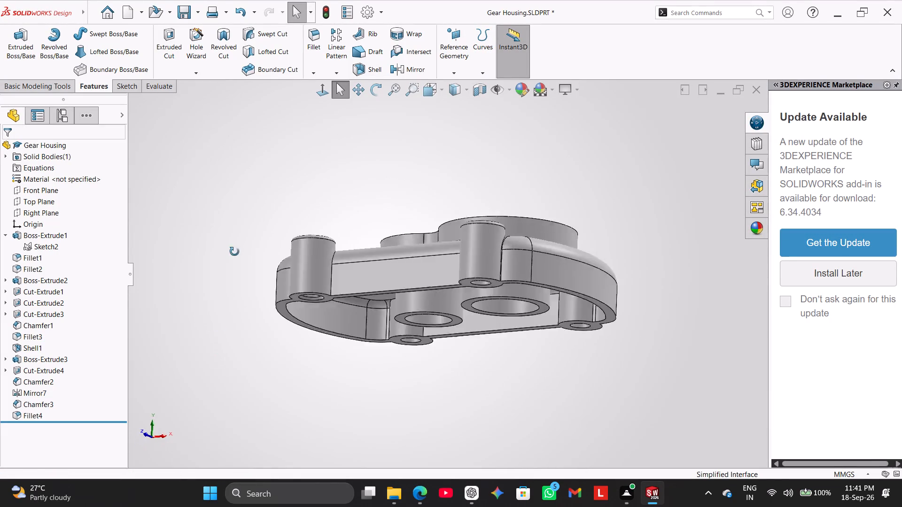
pyautogui.moveTo(234, 252); pyautogui.dragTo(239, 180, button='middle')
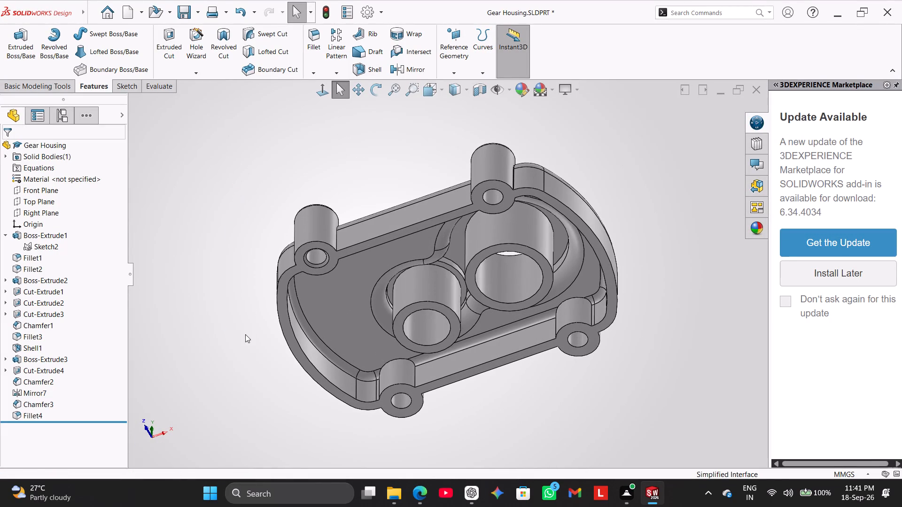
pyautogui.moveTo(245, 334); pyautogui.dragTo(247, 289, button='middle')
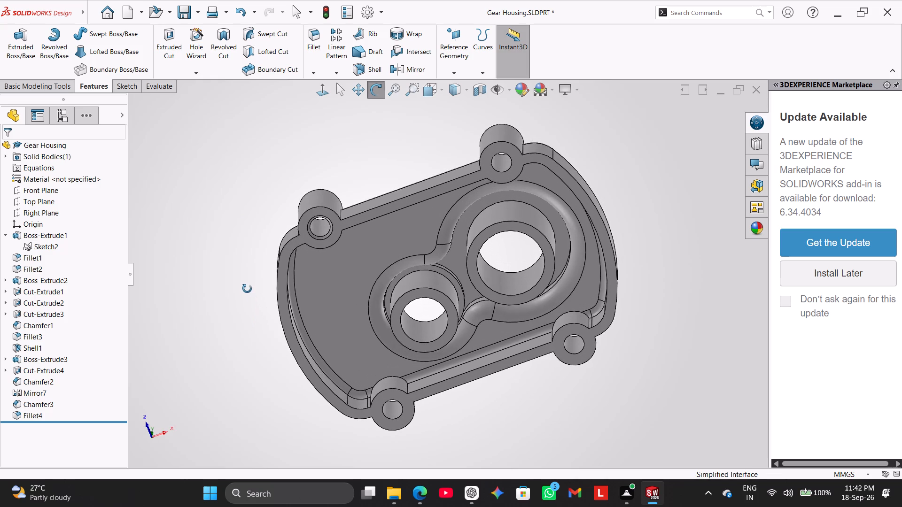
pyautogui.moveTo(247, 289); pyautogui.dragTo(238, 289, button='middle')
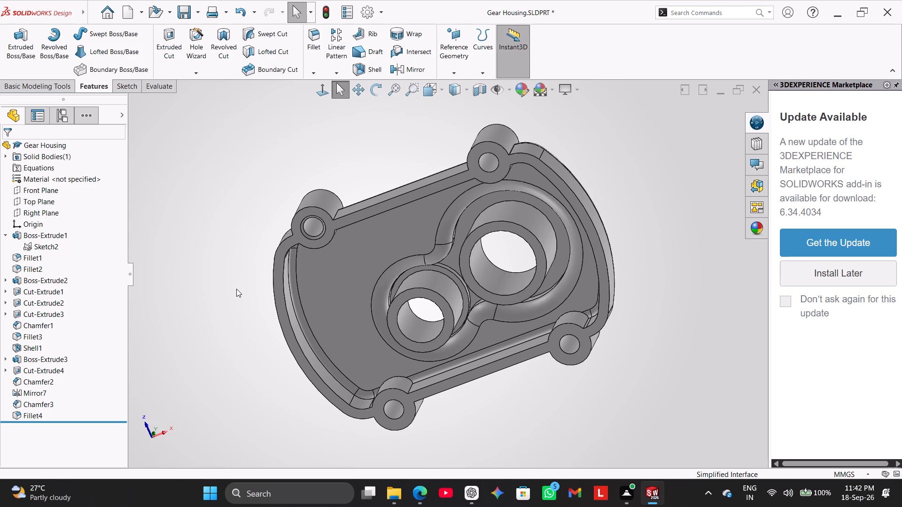
pyautogui.moveTo(214, 226); pyautogui.dragTo(243, 332, button='middle')
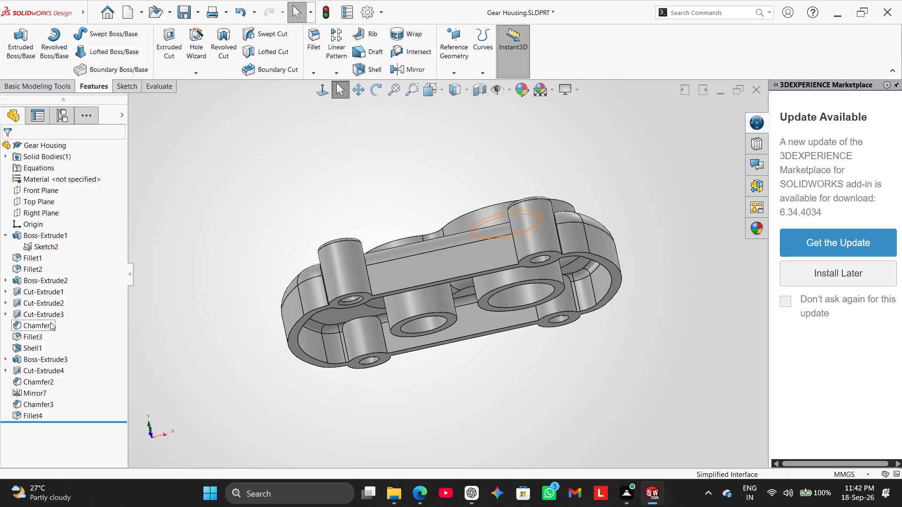
# Open the corner bosses' extrusion for editing, review its settings and preview, and leave it without changes.
pyautogui.rightClick(39, 356)
pyautogui.click(51, 276)
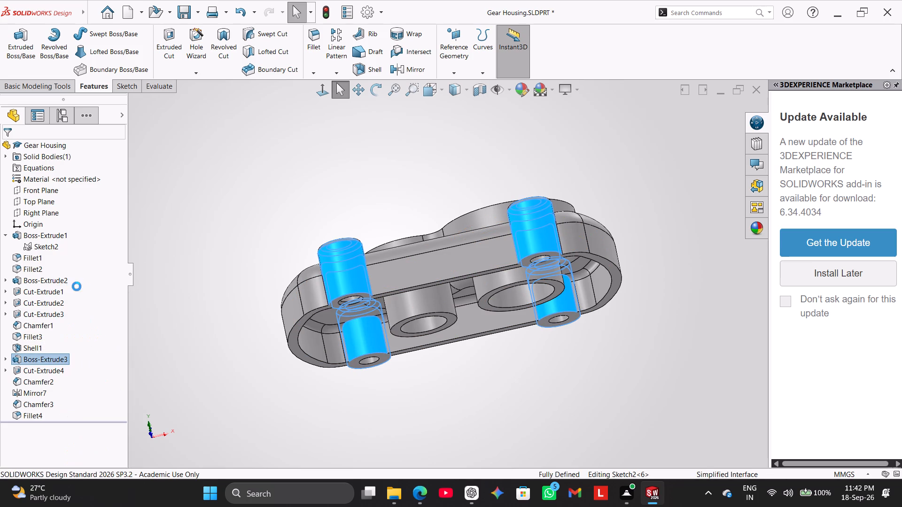
pyautogui.moveTo(216, 236); pyautogui.dragTo(223, 299, button='middle')
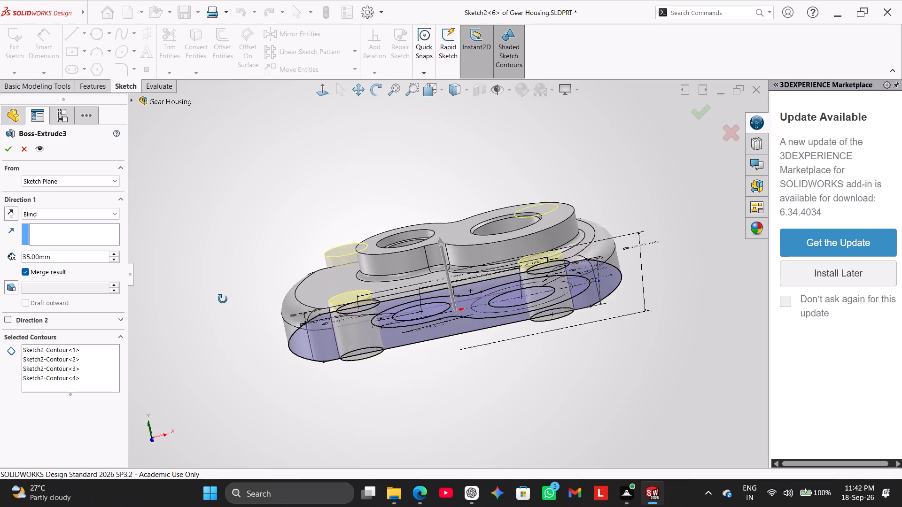
pyautogui.moveTo(223, 299); pyautogui.dragTo(198, 191, button='middle')
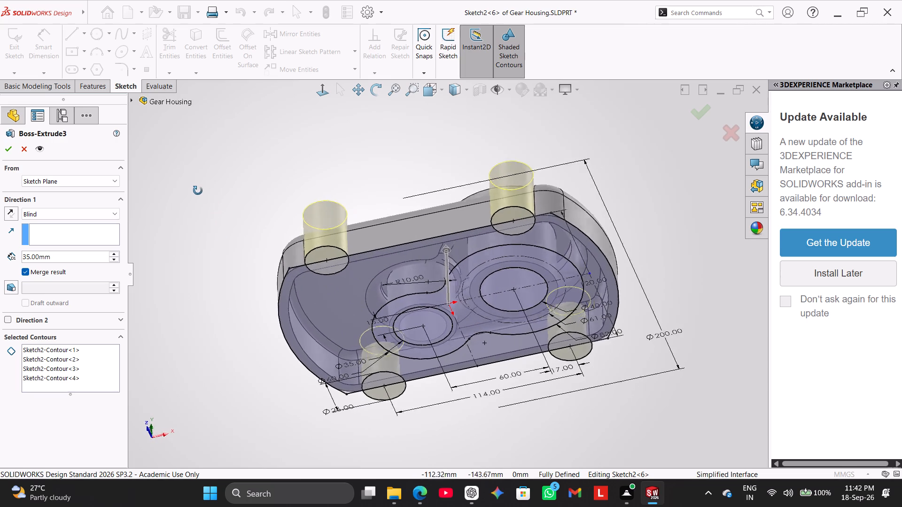
pyautogui.moveTo(198, 191); pyautogui.dragTo(210, 260, button='middle')
pyautogui.click(24, 153)
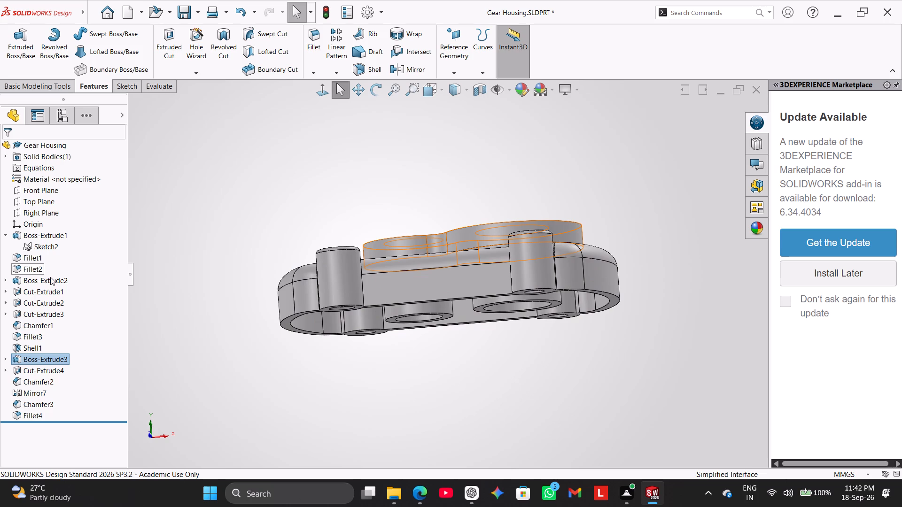
# Edit the figure-eight boss extrusion to start at a 45 mm offset from the sketch plane, with the offset direction reversed.
pyautogui.moveTo(204, 299); pyautogui.dragTo(200, 247, button='middle')
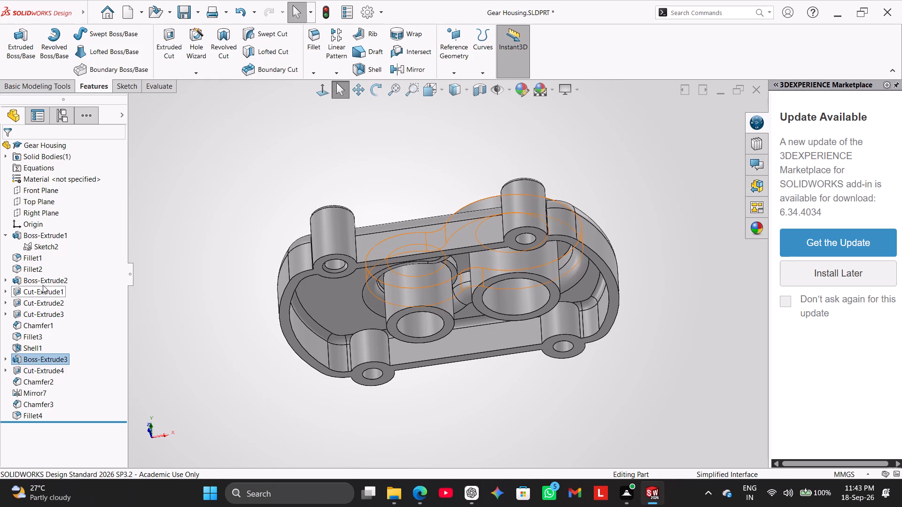
pyautogui.click(44, 284)
pyautogui.click(54, 261)
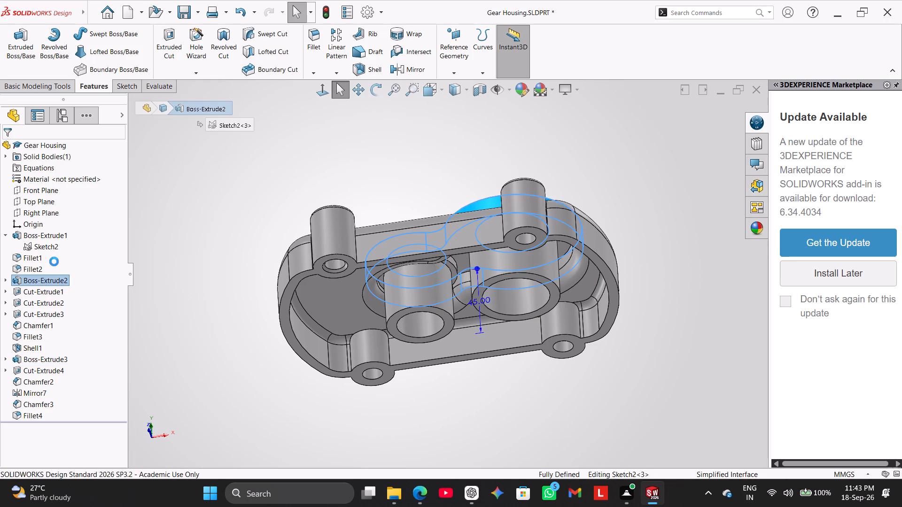
pyautogui.moveTo(198, 230); pyautogui.dragTo(204, 282, button='middle')
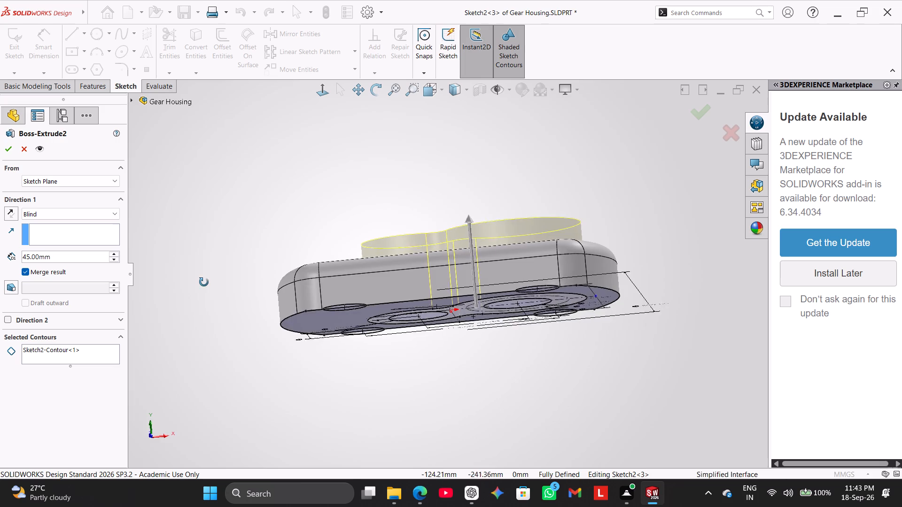
pyautogui.moveTo(204, 282); pyautogui.dragTo(187, 184, button='middle')
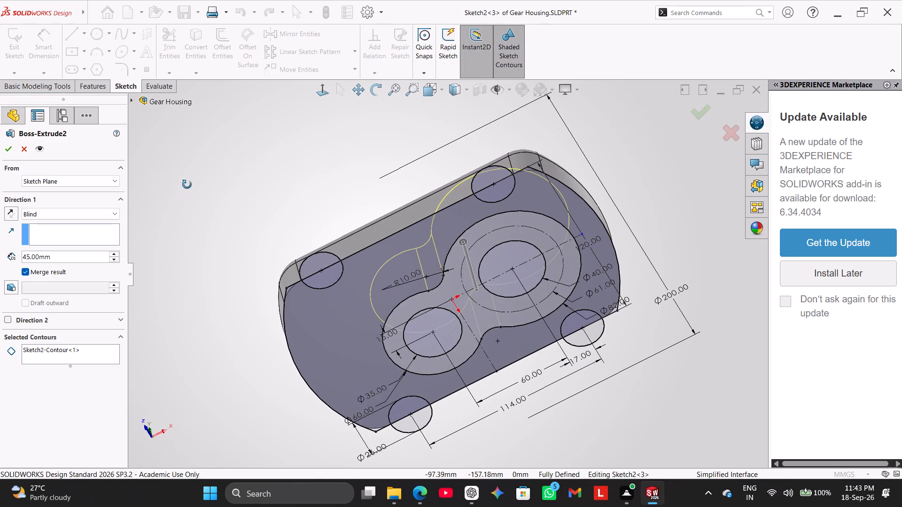
pyautogui.moveTo(187, 184); pyautogui.dragTo(207, 301, button='middle')
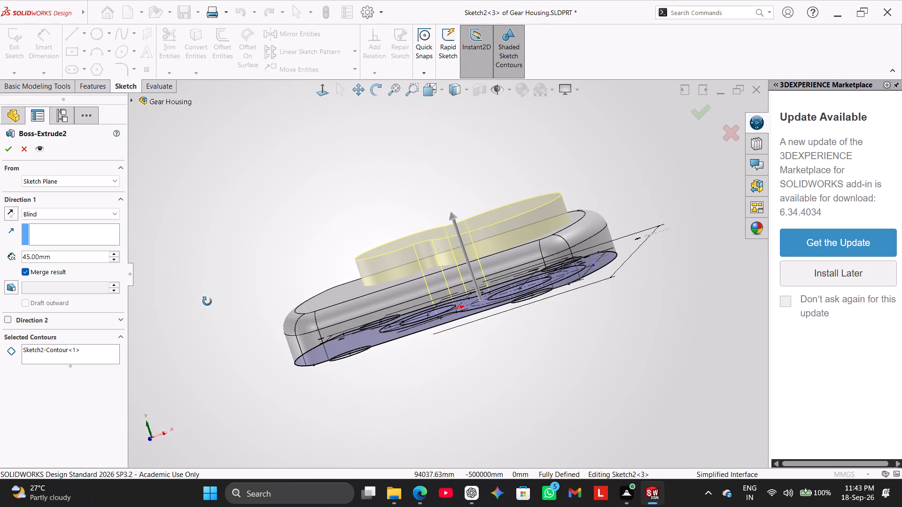
pyautogui.moveTo(207, 301); pyautogui.dragTo(198, 294, button='middle')
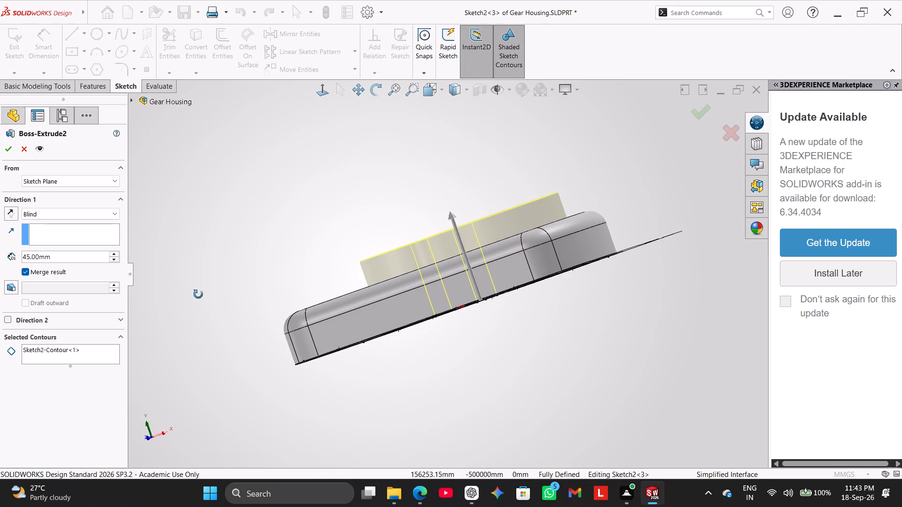
pyautogui.moveTo(198, 294); pyautogui.dragTo(212, 296, button='middle')
pyautogui.click(66, 184)
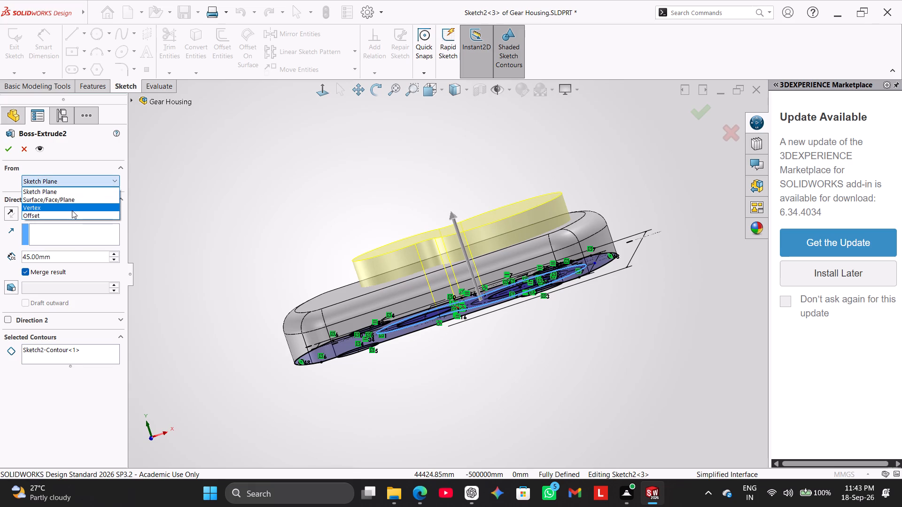
pyautogui.click(72, 210)
pyautogui.click(67, 182)
pyautogui.click(67, 215)
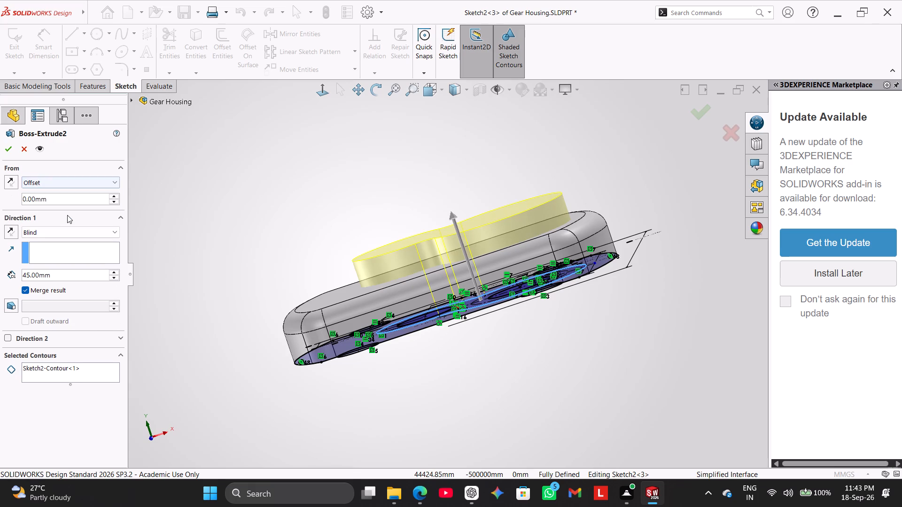
pyautogui.press('4')
pyautogui.doubleClick(37, 202)
pyautogui.write('45')
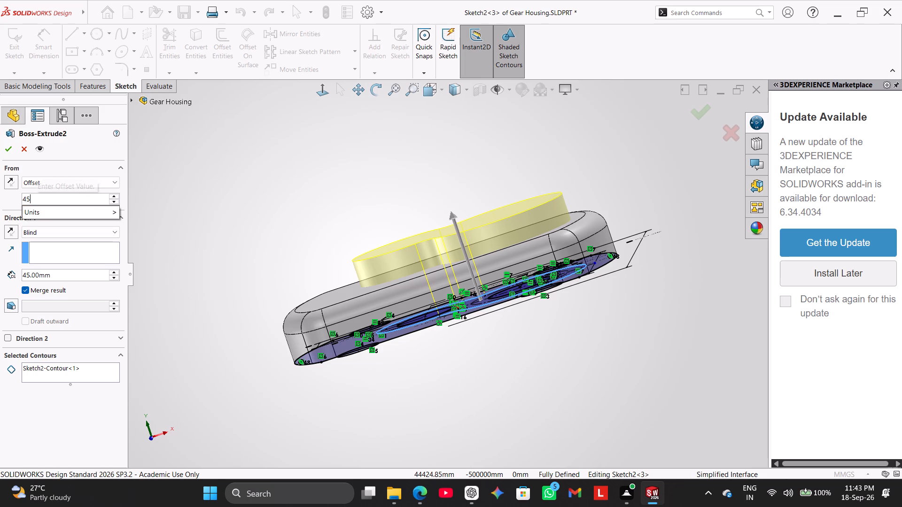
pyautogui.press('Return')
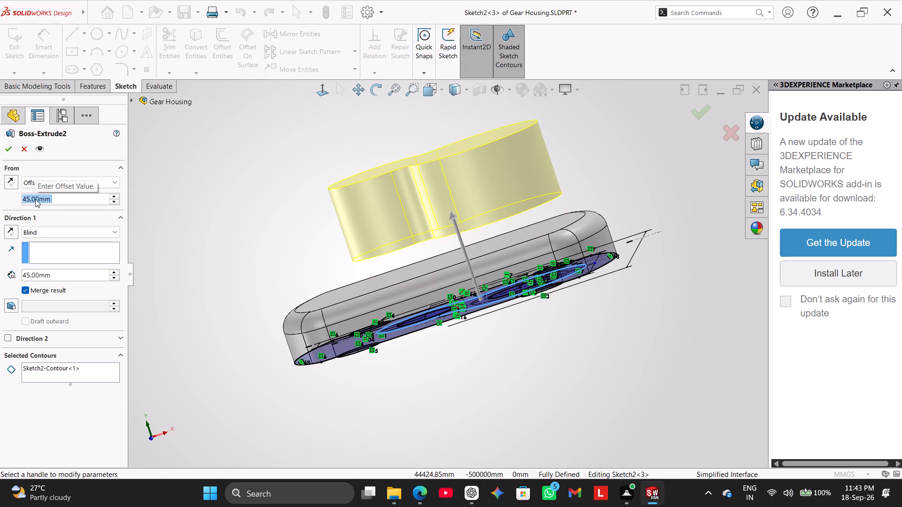
pyautogui.click(12, 182)
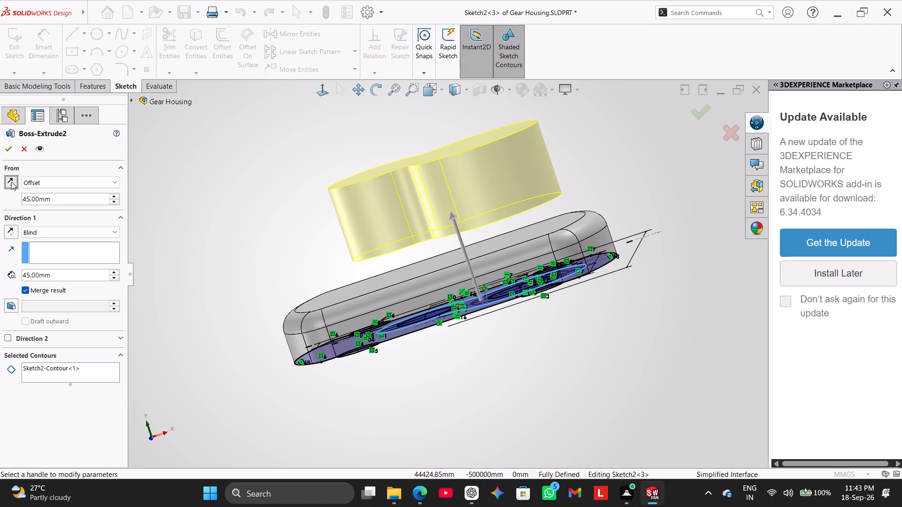
# Set the figure-eight boss extrusion's blind depth to 26 mm.
pyautogui.click(62, 275)
pyautogui.press('BackSpace')
pyautogui.press('BackSpace')
pyautogui.press('BackSpace')
pyautogui.press('BackSpace')
pyautogui.press('BackSpace')
pyautogui.press('BackSpace')
pyautogui.press('BackSpace')
pyautogui.press('BackSpace')
pyautogui.press('BackSpace')
pyautogui.press('BackSpace')
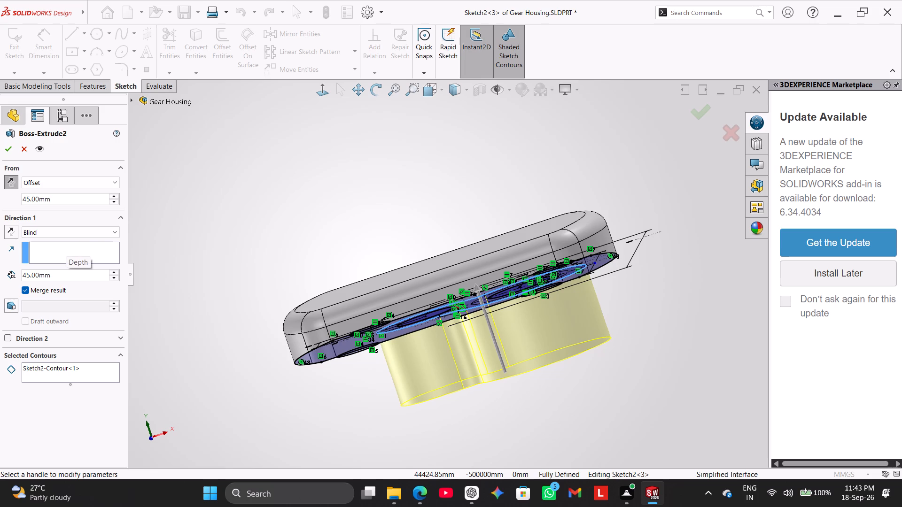
pyautogui.write('26')
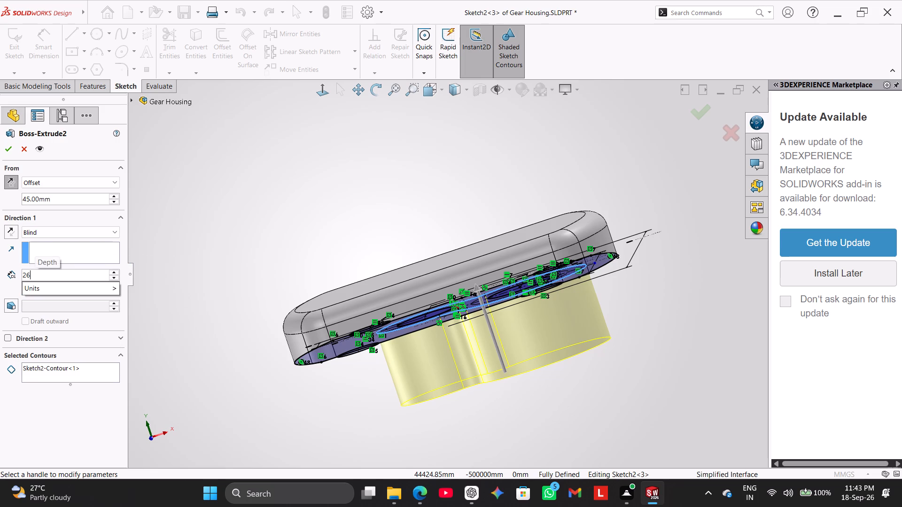
pyautogui.press('Return')
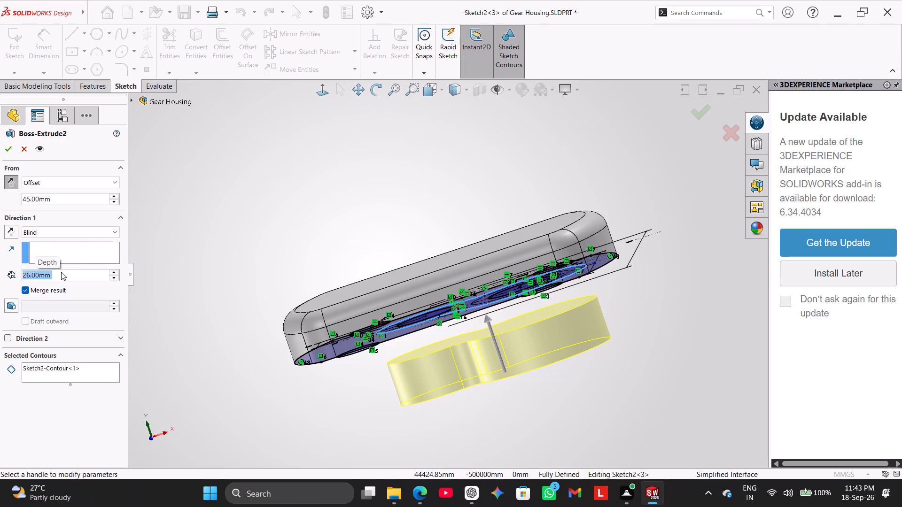
# Flip the start offset back above the sketch plane, reverse the extrusion toward the base, and accept the figure-eight boss edit.
pyautogui.click(10, 231)
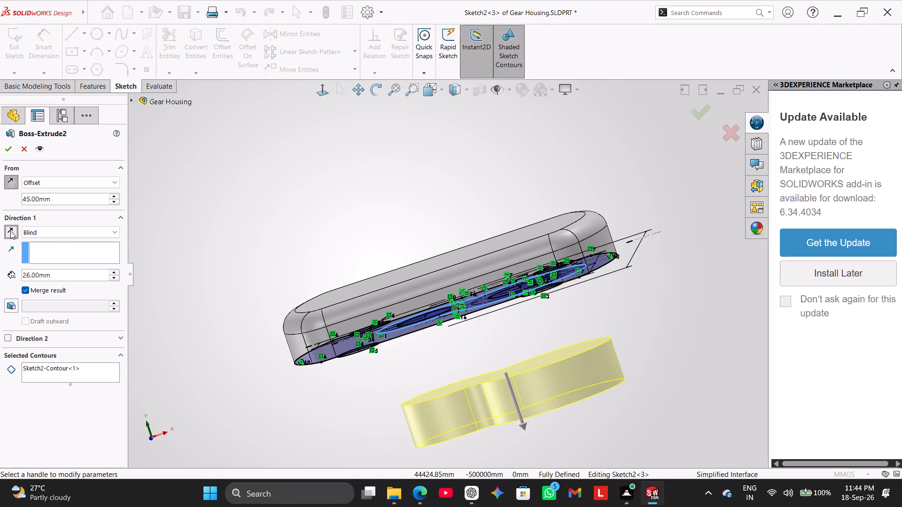
pyautogui.click(10, 231)
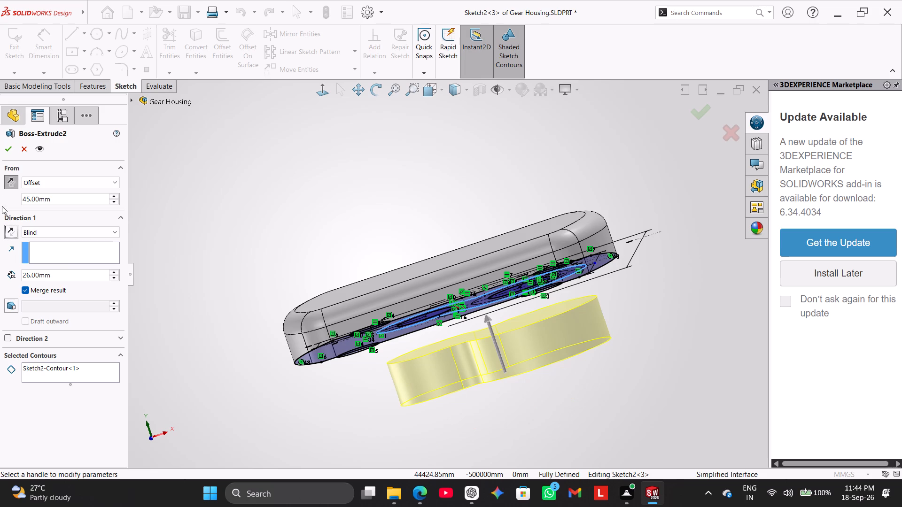
pyautogui.click(8, 180)
pyautogui.click(8, 180)
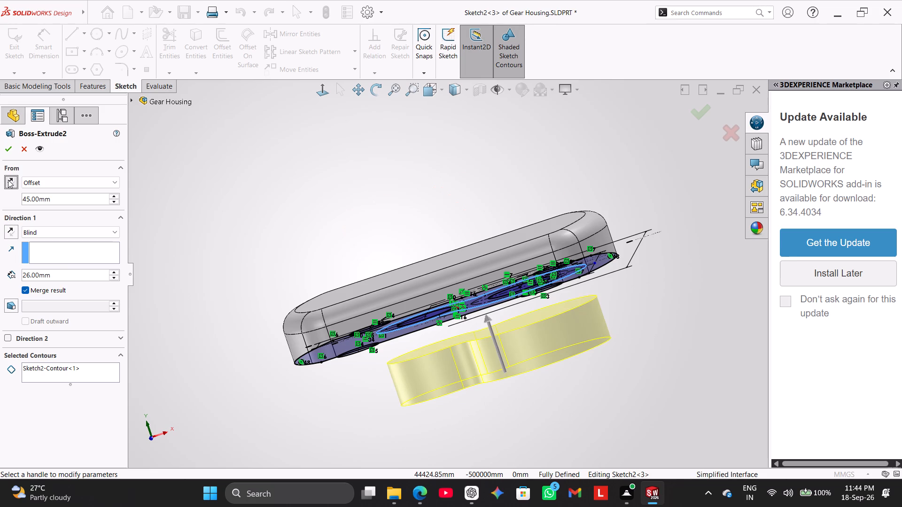
pyautogui.click(8, 180)
pyautogui.click(10, 227)
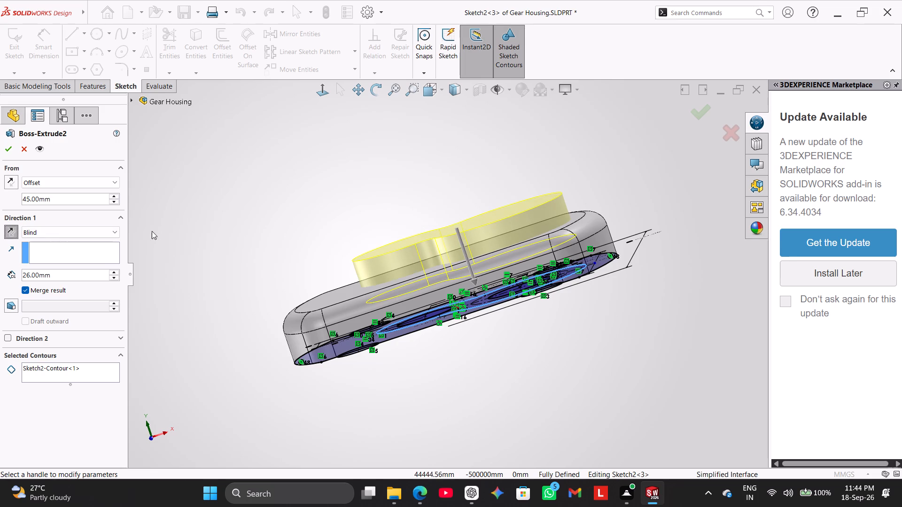
pyautogui.click(9, 154)
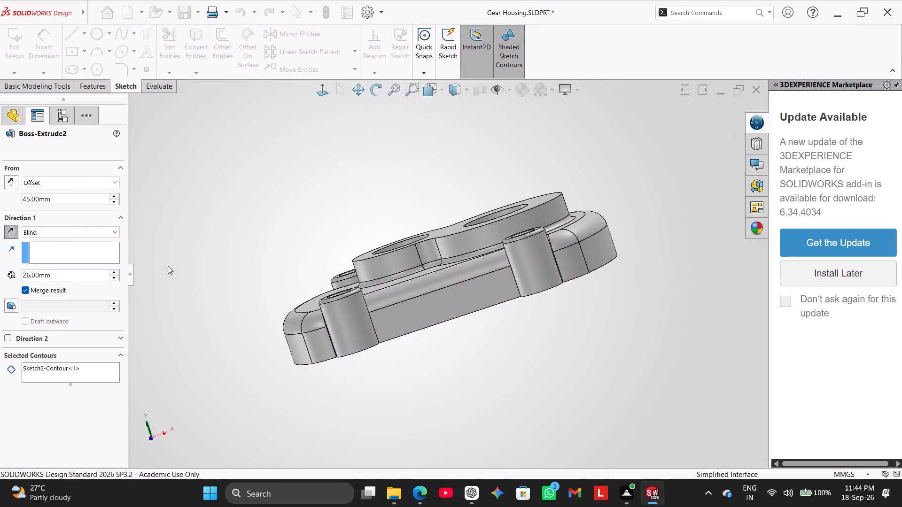
# Examine the edited housing from below and from the side, around the figure-eight boss and bore tubes.
pyautogui.moveTo(187, 275); pyautogui.dragTo(165, 180, button='middle')
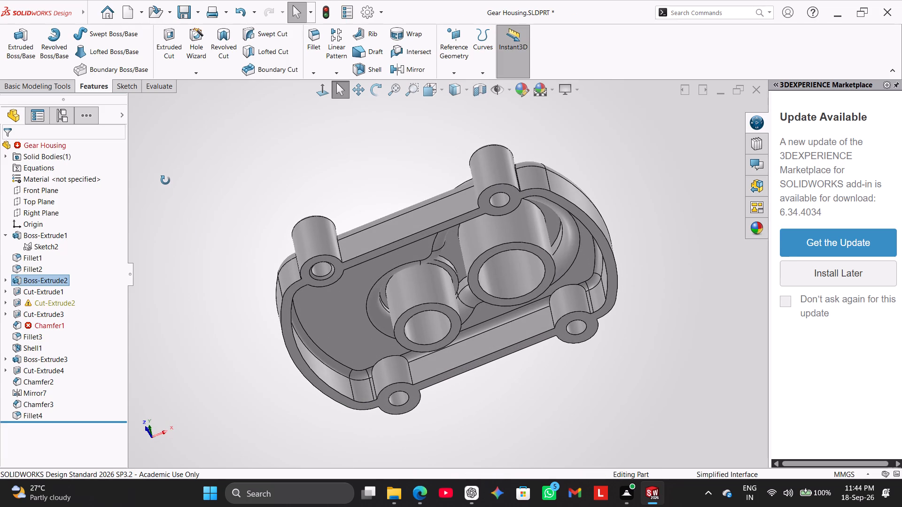
pyautogui.moveTo(165, 180); pyautogui.dragTo(179, 242, button='middle')
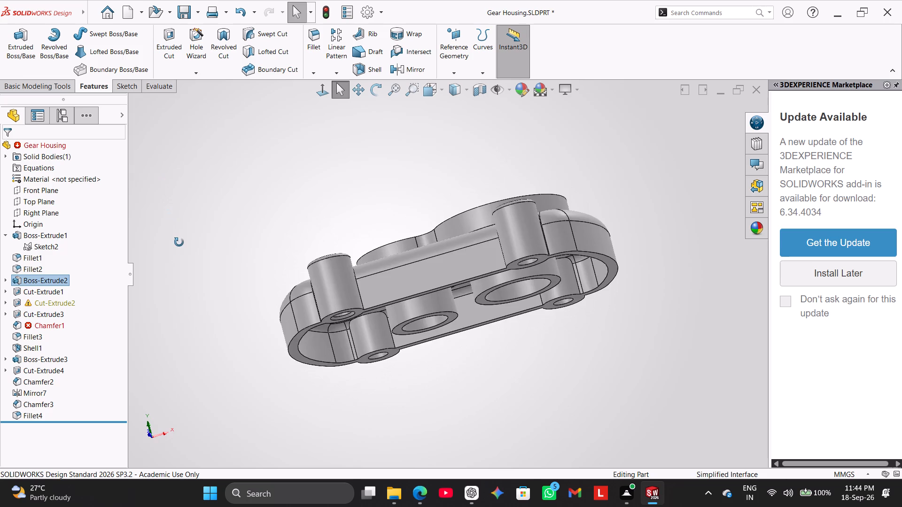
pyautogui.moveTo(179, 242); pyautogui.dragTo(153, 287, button='middle')
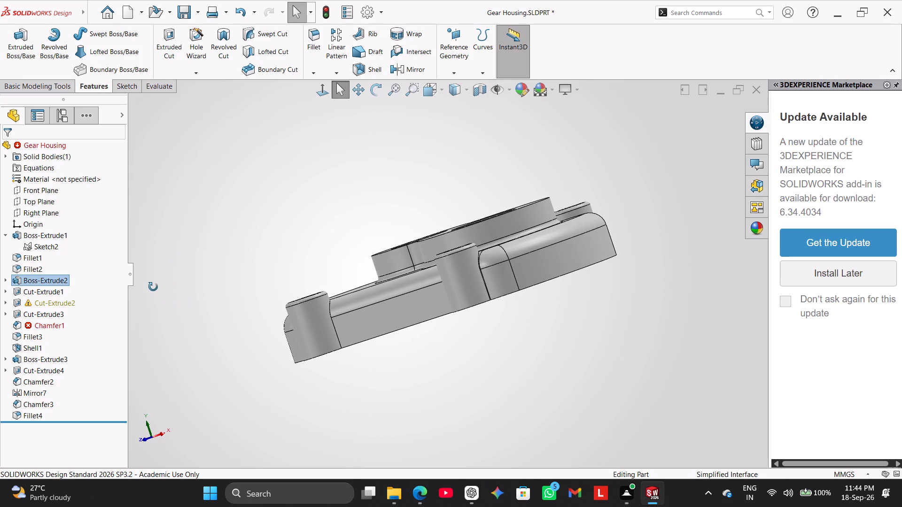
pyautogui.moveTo(153, 287); pyautogui.dragTo(169, 177, button='middle')
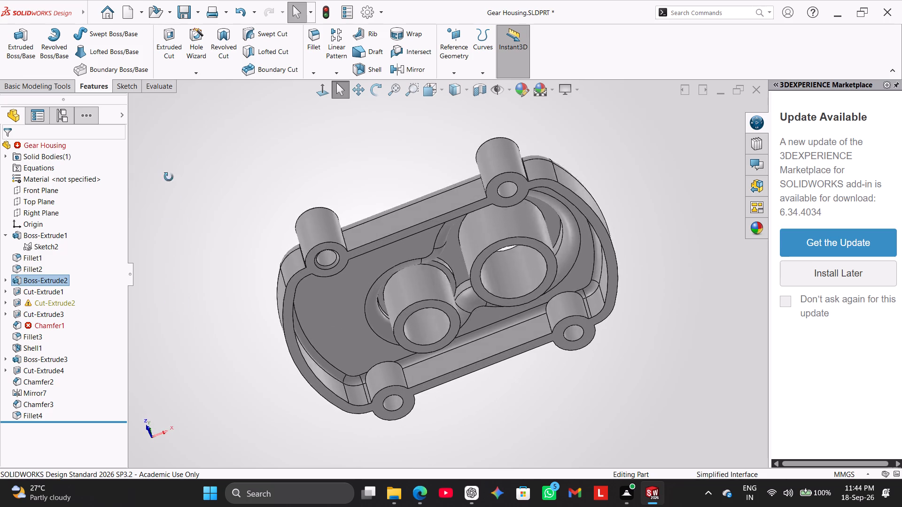
pyautogui.moveTo(169, 177); pyautogui.dragTo(183, 257, button='middle')
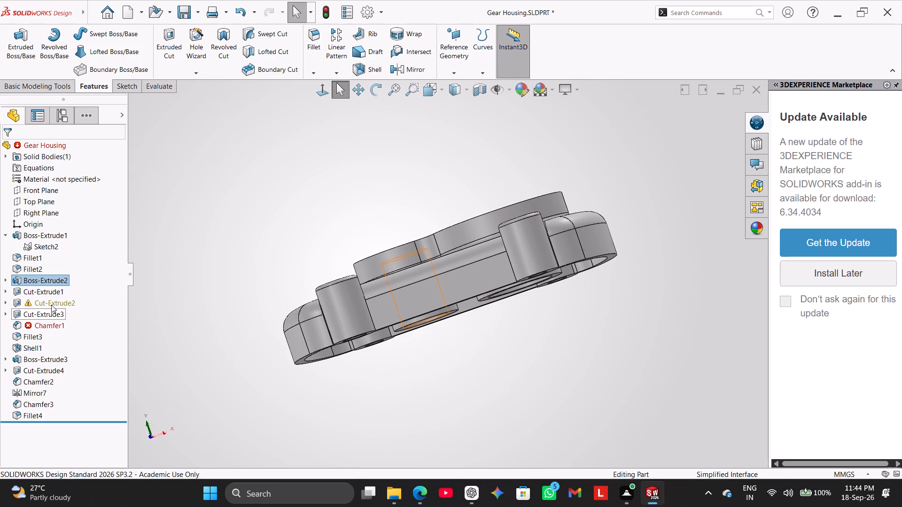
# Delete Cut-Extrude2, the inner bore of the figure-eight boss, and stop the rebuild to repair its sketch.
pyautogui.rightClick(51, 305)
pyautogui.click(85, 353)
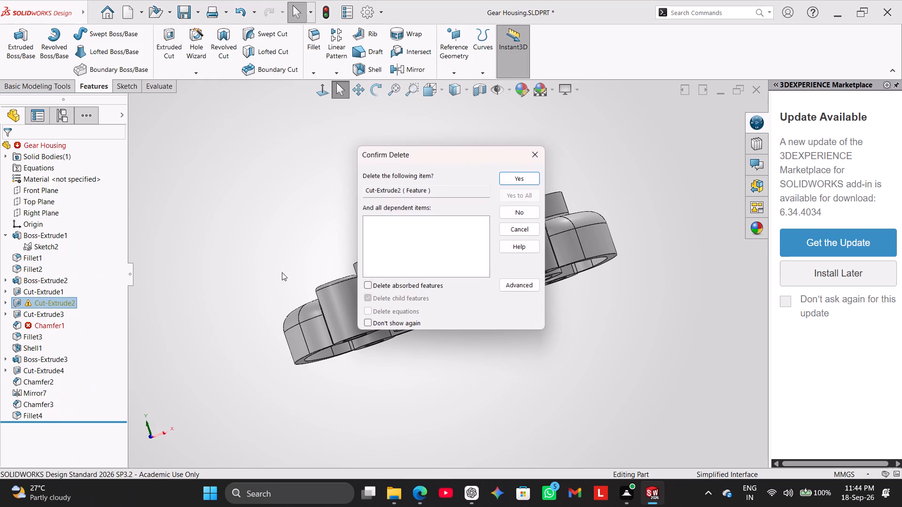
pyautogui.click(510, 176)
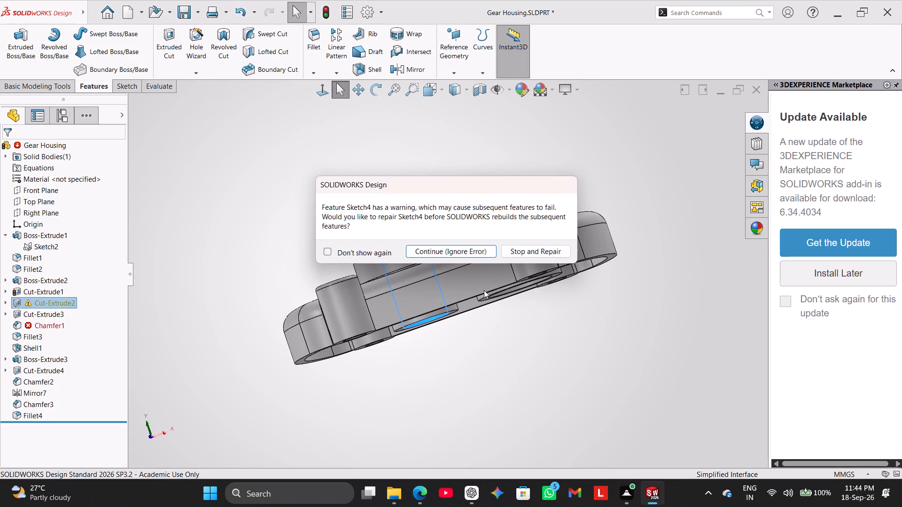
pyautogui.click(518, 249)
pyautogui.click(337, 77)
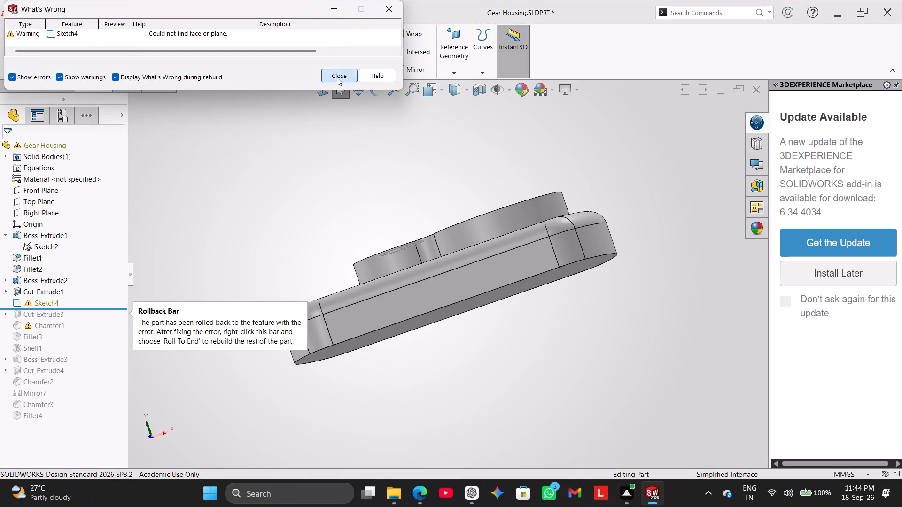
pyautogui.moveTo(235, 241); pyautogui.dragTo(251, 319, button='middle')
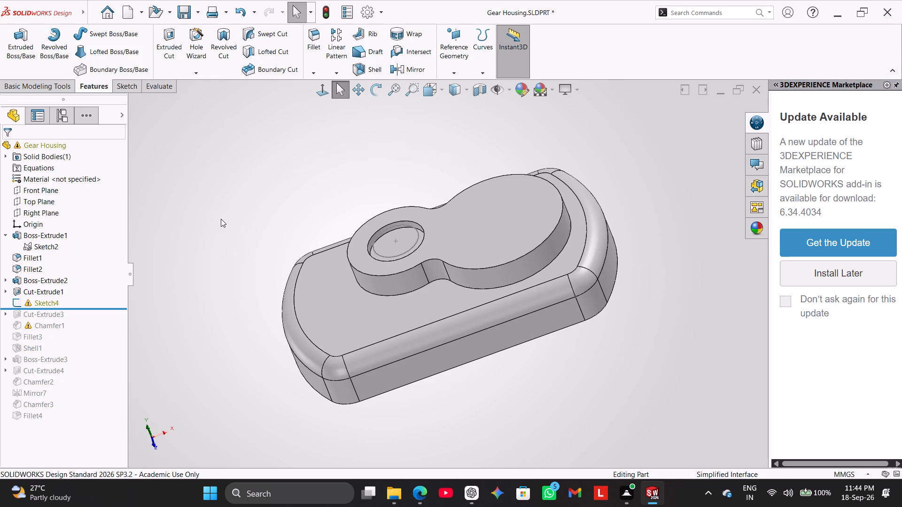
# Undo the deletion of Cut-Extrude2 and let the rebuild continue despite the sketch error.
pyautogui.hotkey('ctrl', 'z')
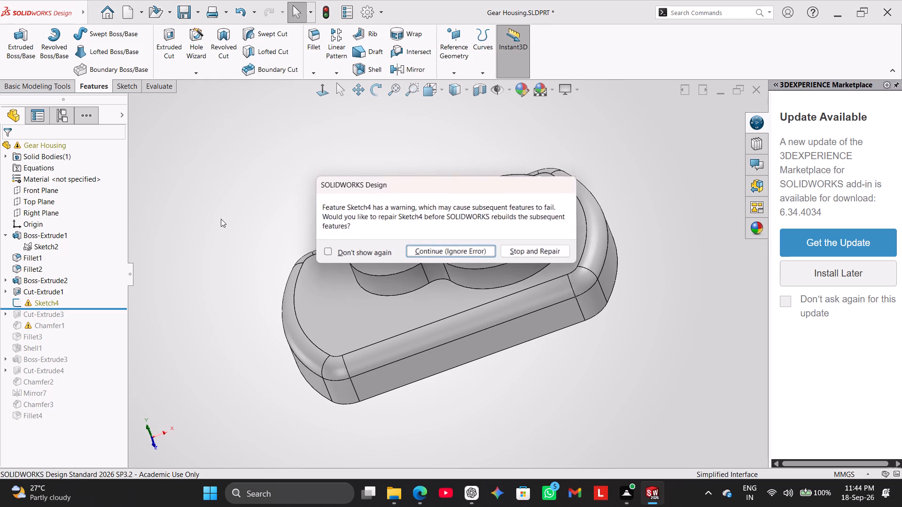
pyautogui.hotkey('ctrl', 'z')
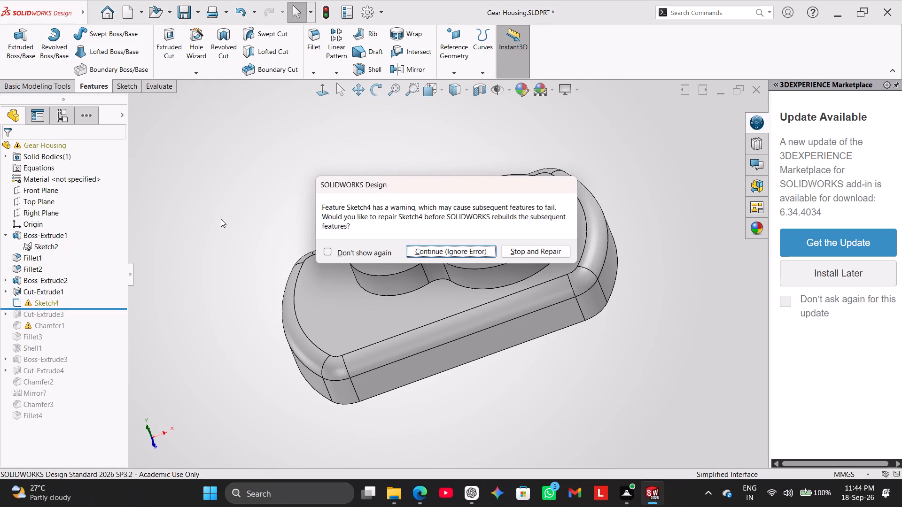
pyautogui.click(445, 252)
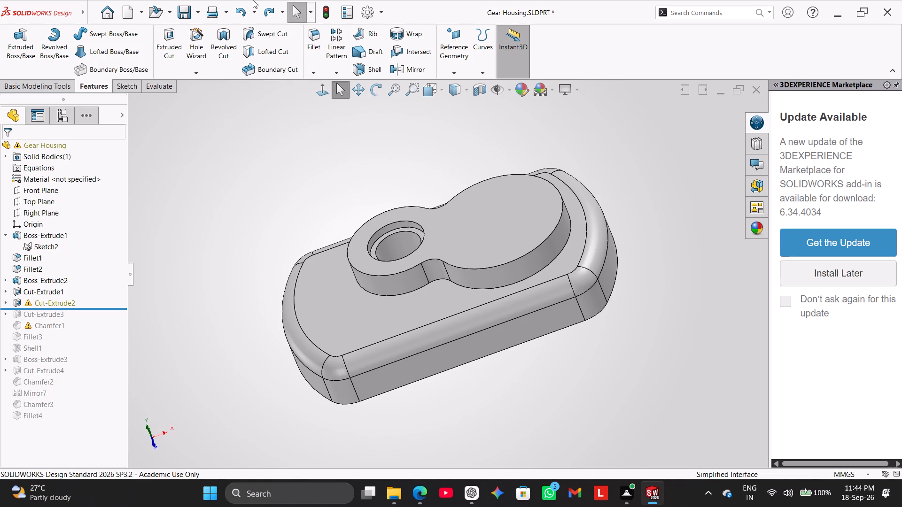
# Undo the figure-eight boss edit and the finishing features back to just after Cut-Extrude4, removing Fillet4, Chamfer3, Mirror7 and Chamfer2.
pyautogui.click(244, 12)
pyautogui.click(244, 12)
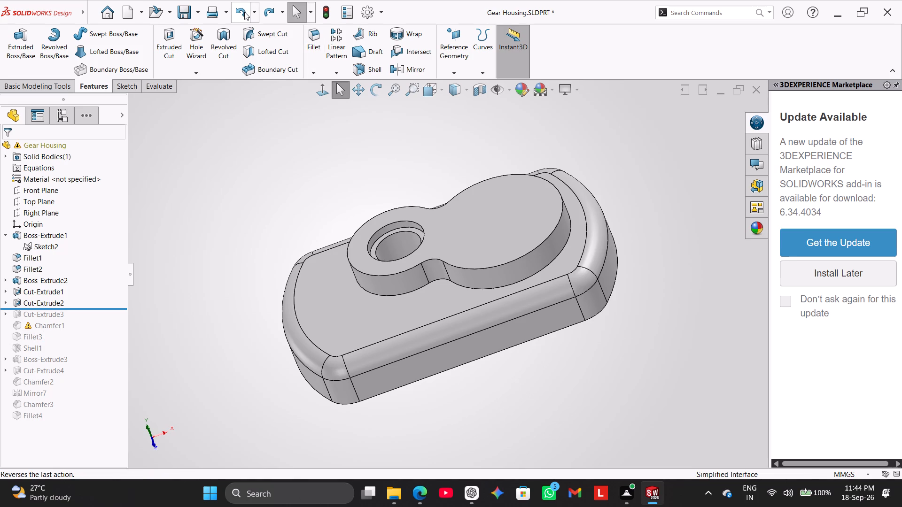
pyautogui.click(244, 12)
pyautogui.click(244, 12)
pyautogui.click(244, 12)
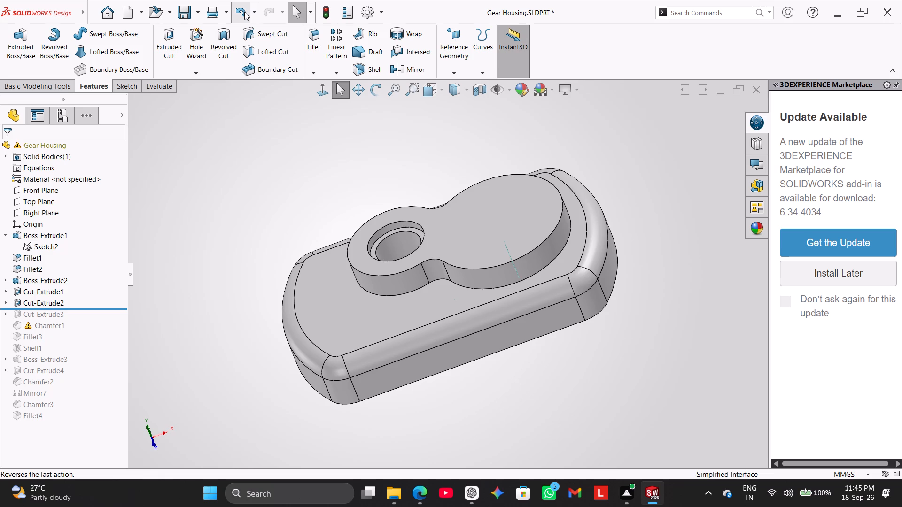
pyautogui.click(244, 12)
pyautogui.click(244, 12)
pyautogui.click(244, 12)
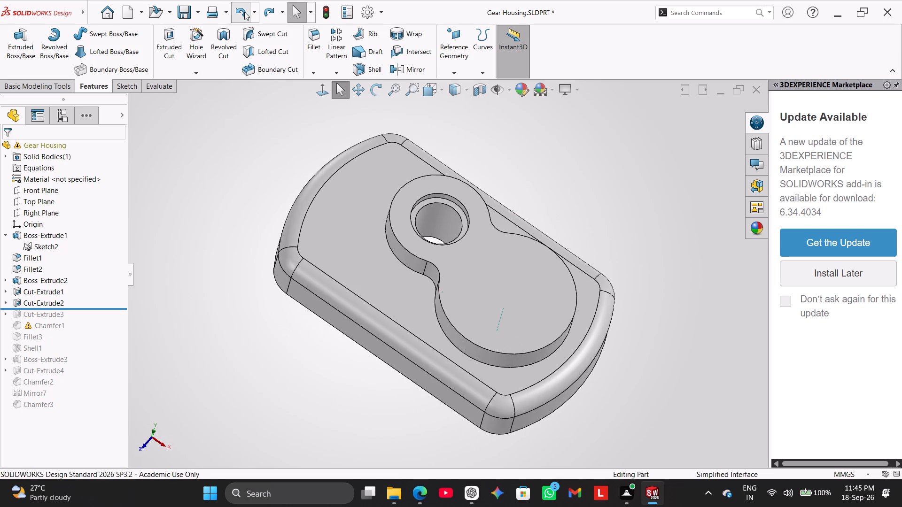
pyautogui.click(244, 12)
pyautogui.click(244, 12)
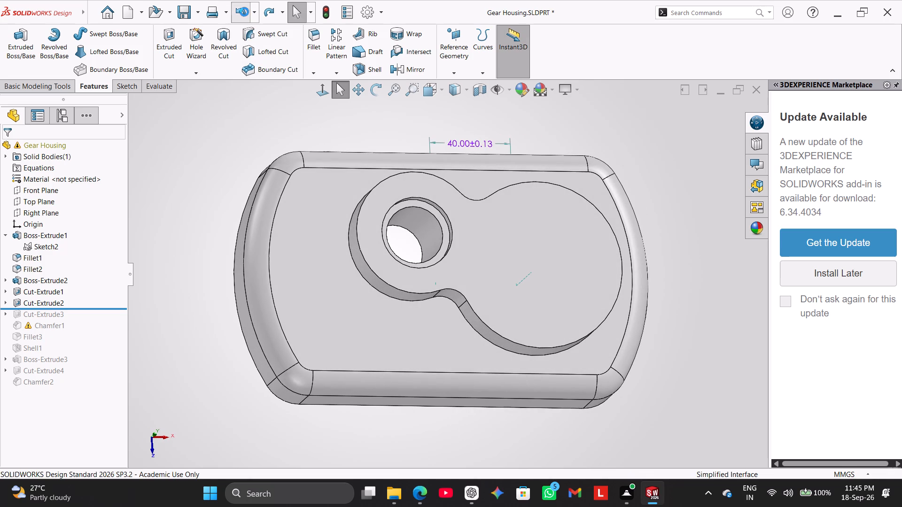
pyautogui.click(244, 12)
pyautogui.click(244, 12)
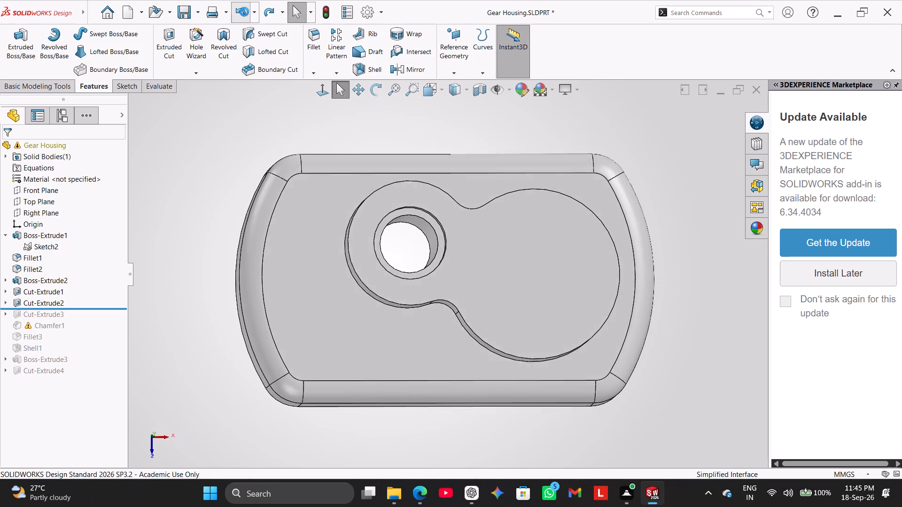
# Undo Cut-Extrude4 together with the dimension and circle of its corner-boss hole sketch.
pyautogui.click(244, 12)
pyautogui.click(244, 12)
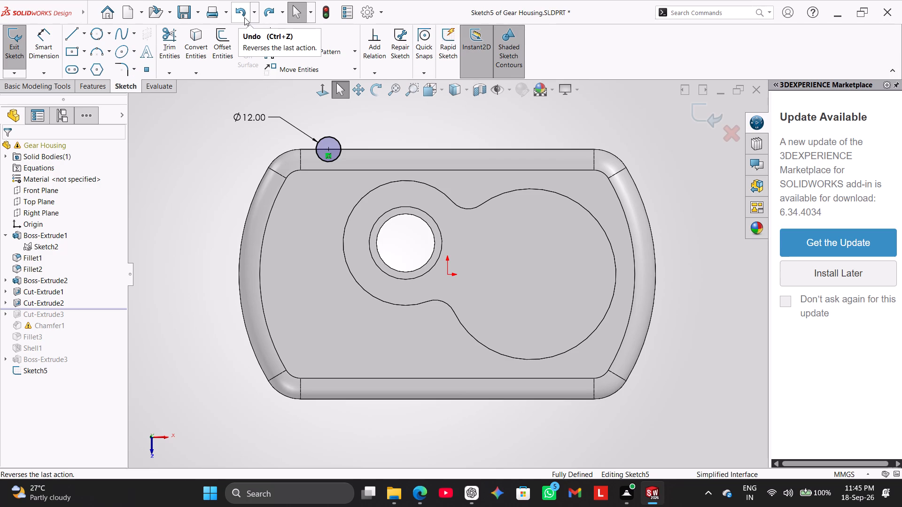
pyautogui.click(244, 17)
pyautogui.click(244, 17)
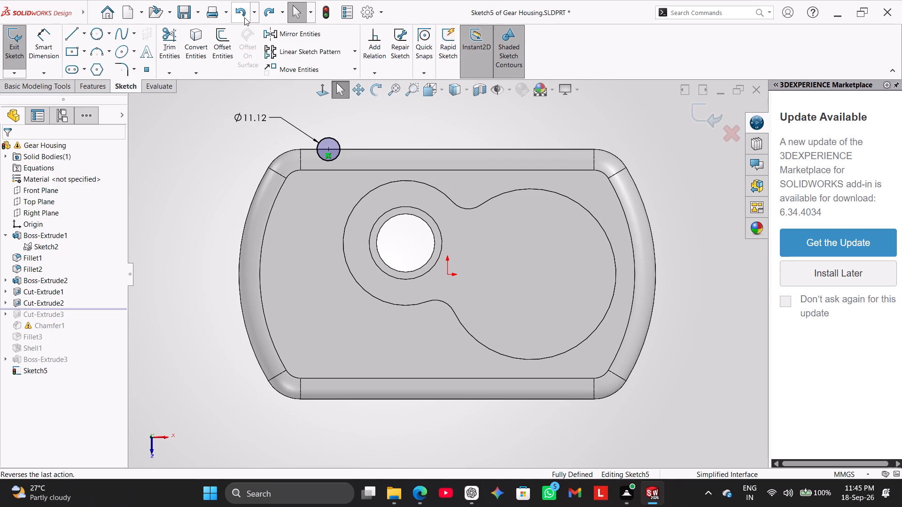
pyautogui.click(244, 16)
pyautogui.click(244, 16)
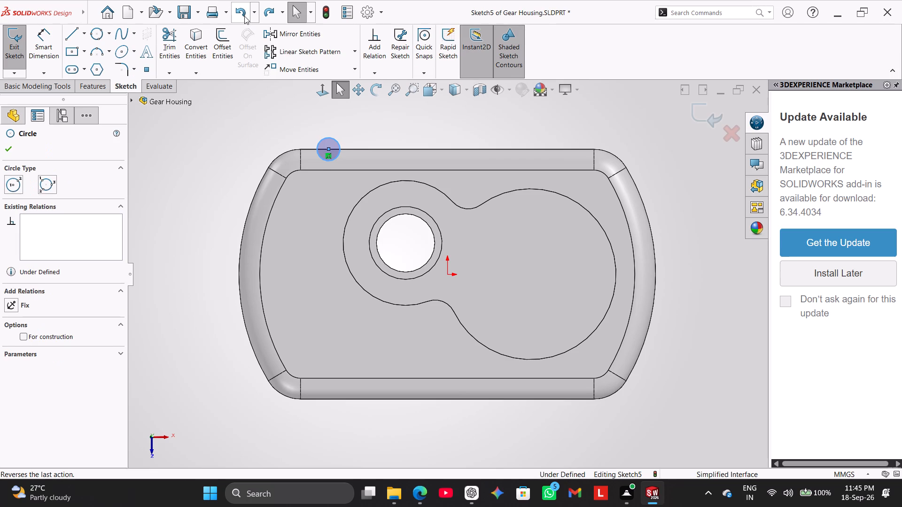
pyautogui.click(244, 16)
pyautogui.click(244, 16)
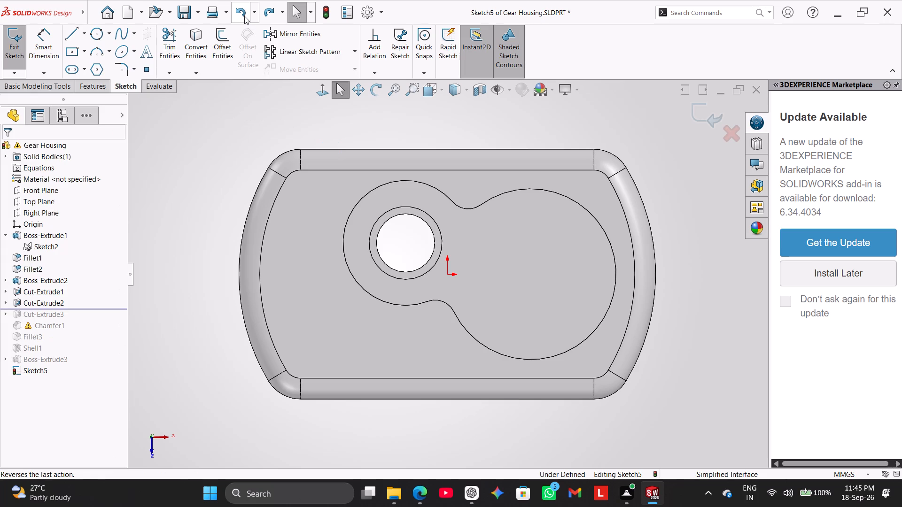
pyautogui.click(244, 16)
pyautogui.click(244, 16)
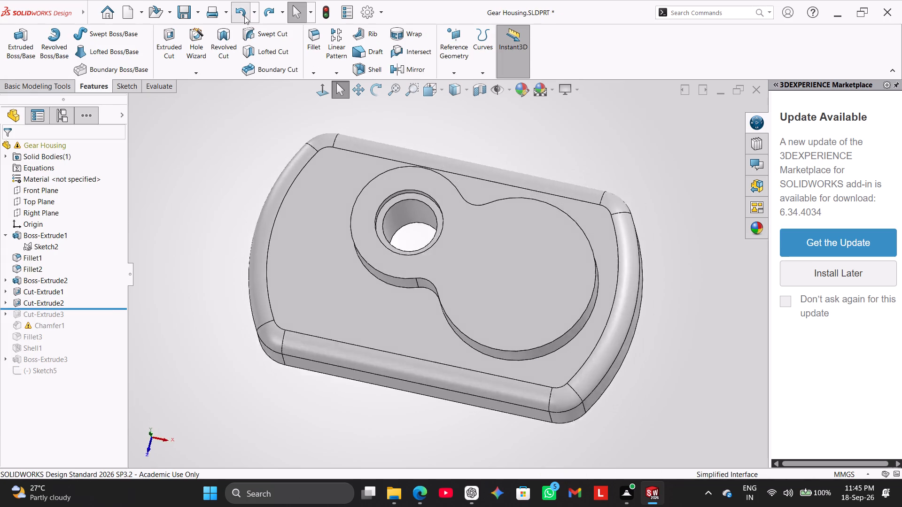
# Undo the features back to just after Cut-Extrude2, removing the corner bosses, shell, Fillet3, Chamfer1 and Cut-Extrude3.
pyautogui.click(244, 16)
pyautogui.click(244, 9)
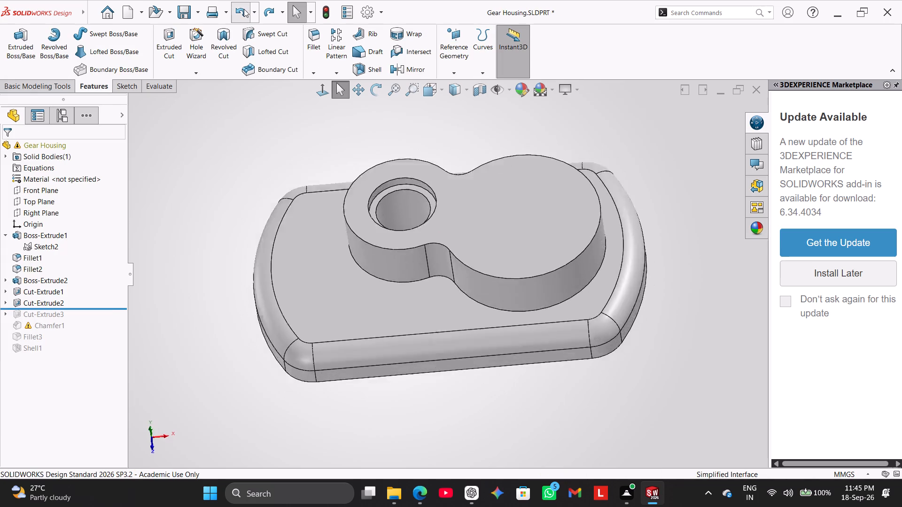
pyautogui.click(227, 221)
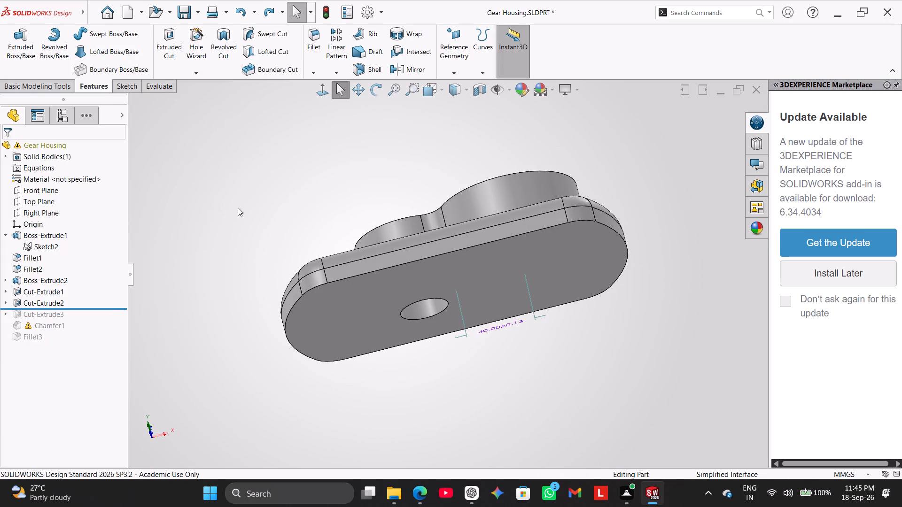
pyautogui.click(245, 21)
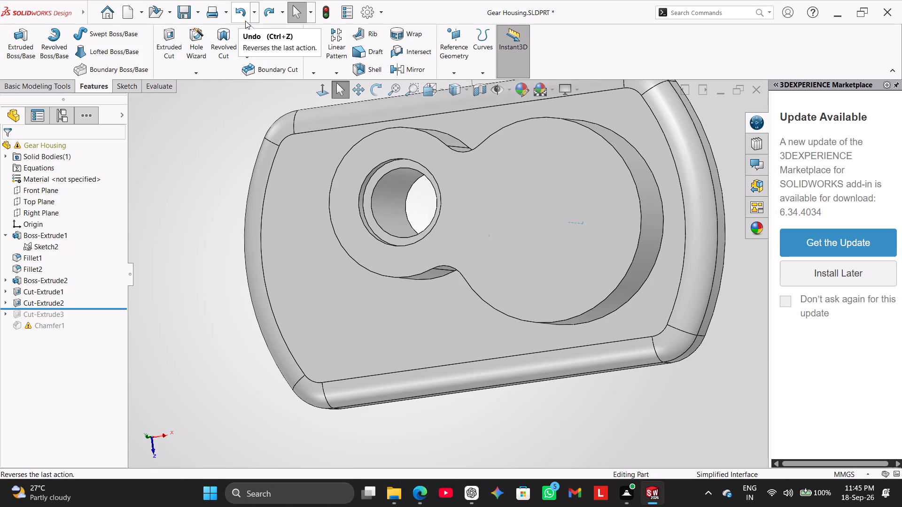
pyautogui.click(245, 15)
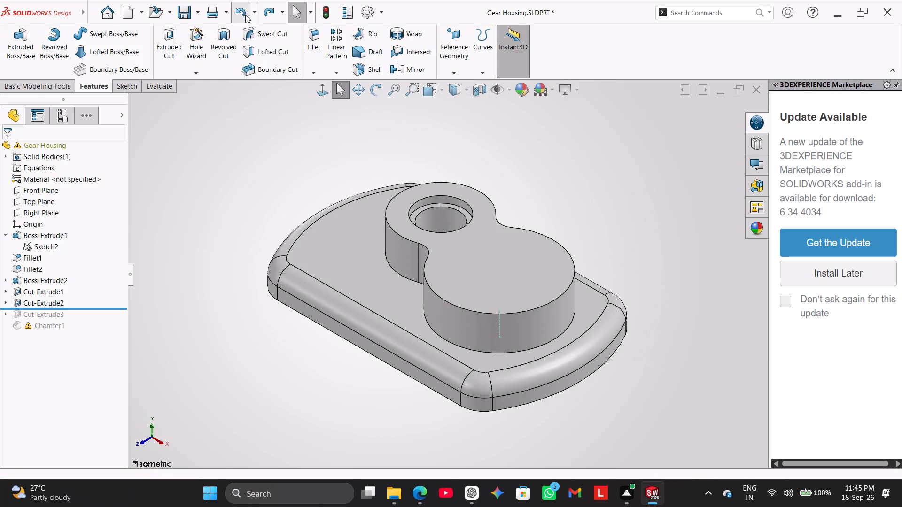
pyautogui.click(245, 15)
pyautogui.click(245, 15)
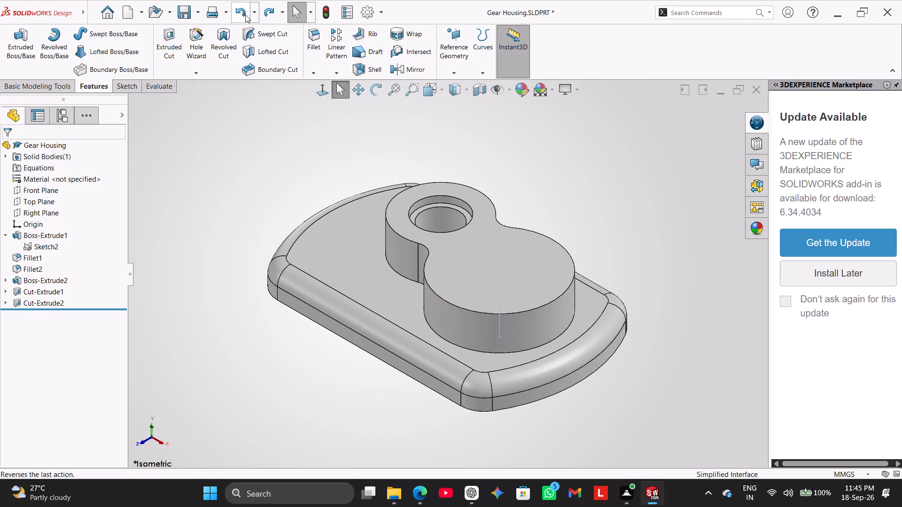
# Undo Cut-Extrude2 with its circle sketch and Cut-Extrude1, leaving Boss-Extrude2 as the last feature.
pyautogui.click(245, 15)
pyautogui.click(245, 15)
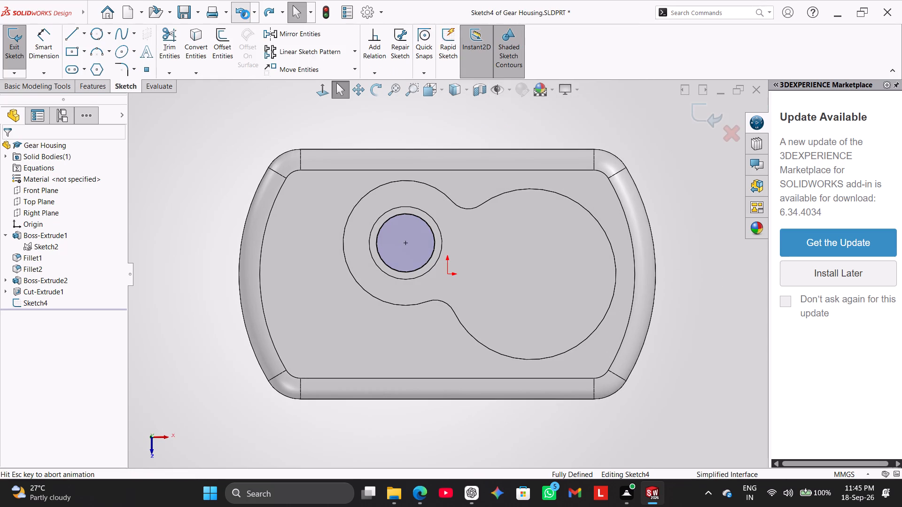
pyautogui.click(245, 15)
pyautogui.click(245, 15)
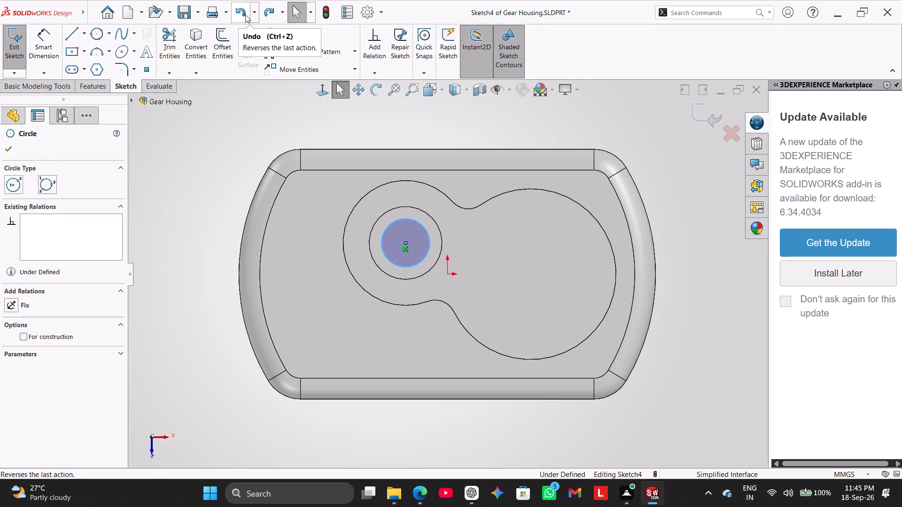
pyautogui.click(245, 15)
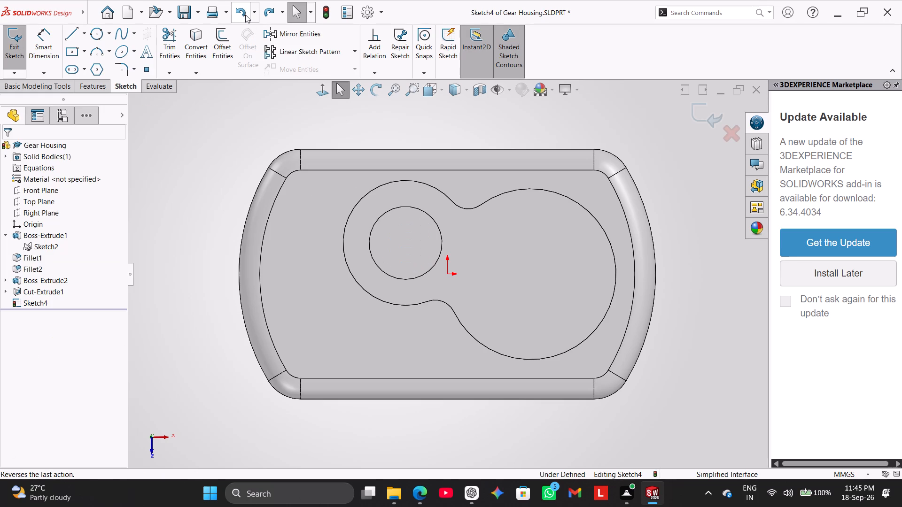
pyautogui.click(245, 15)
pyautogui.click(245, 15)
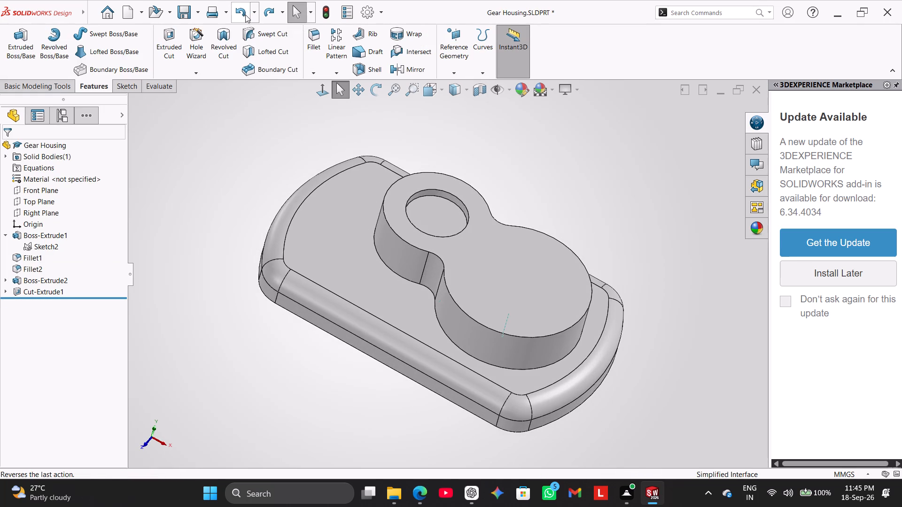
# In Sketch2 of the base, add a 12 mm diameter circle concentric with the upper-left 26 mm corner circle.
pyautogui.rightClick(39, 245)
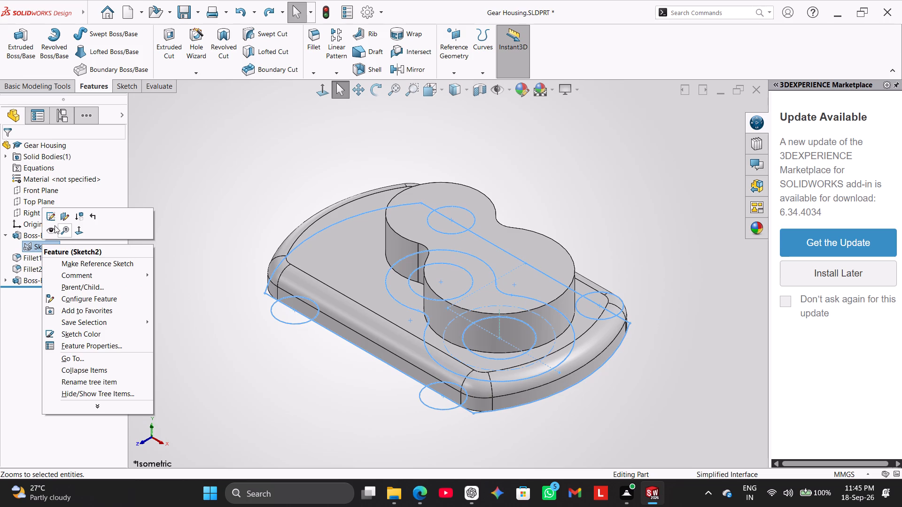
pyautogui.click(53, 221)
pyautogui.click(181, 226)
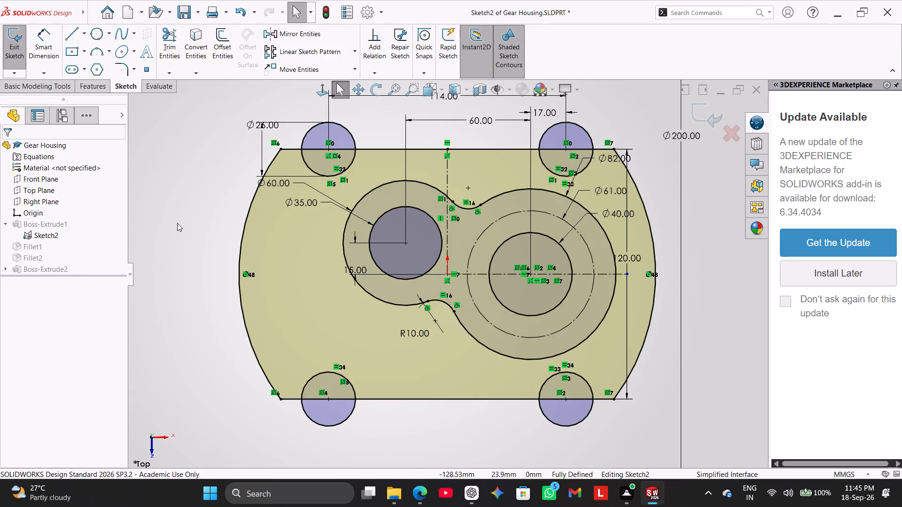
pyautogui.moveTo(183, 187); pyautogui.dragTo(180, 123, button='right')
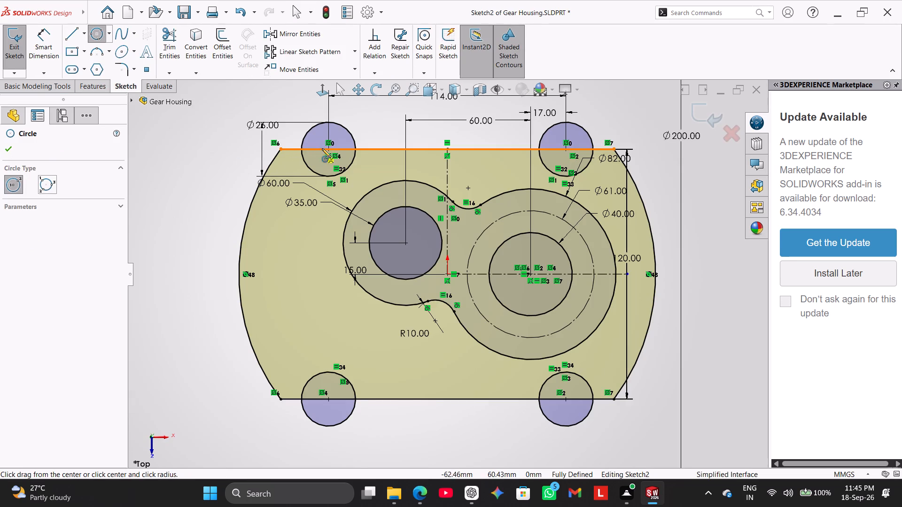
pyautogui.click(330, 150)
pyautogui.click(339, 164)
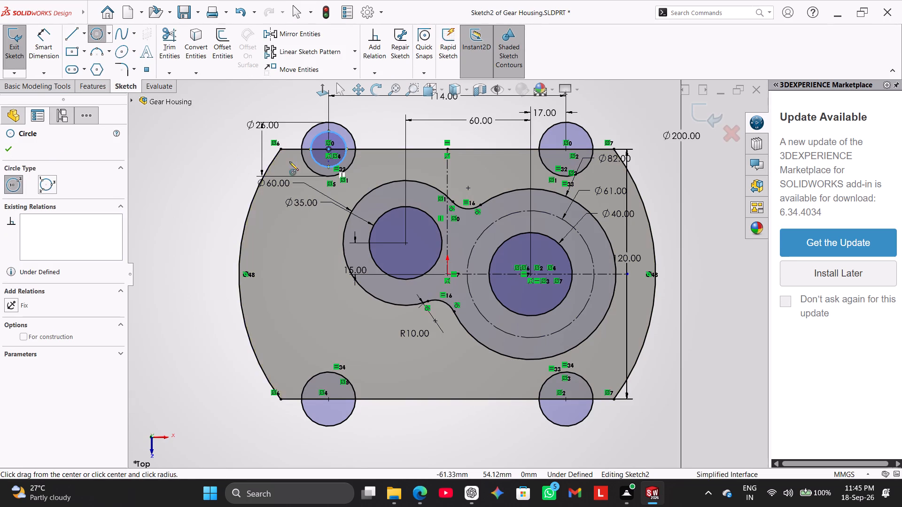
pyautogui.click(59, 37)
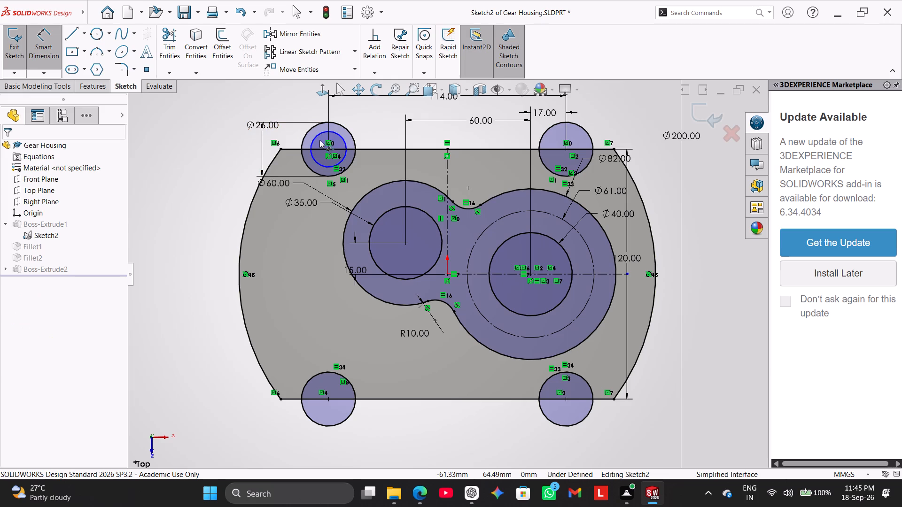
pyautogui.click(316, 136)
pyautogui.click(222, 103)
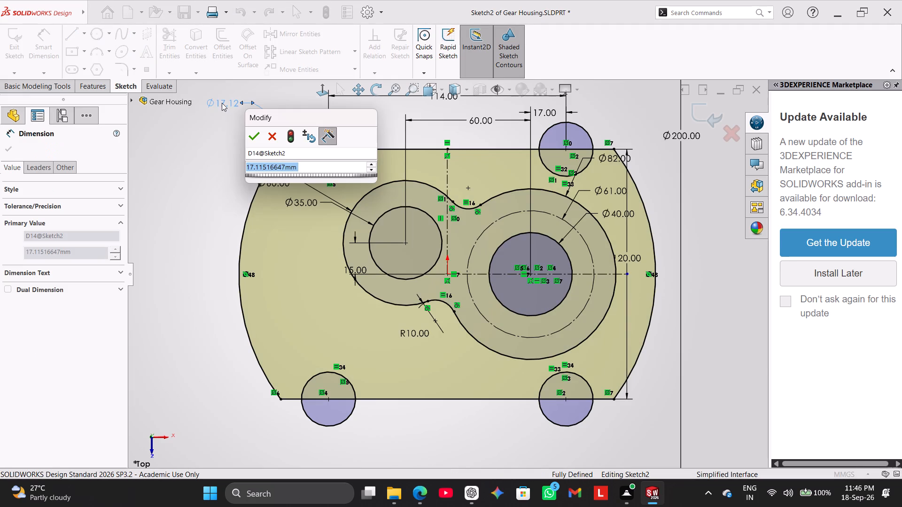
pyautogui.write('12')
pyautogui.press('Return')
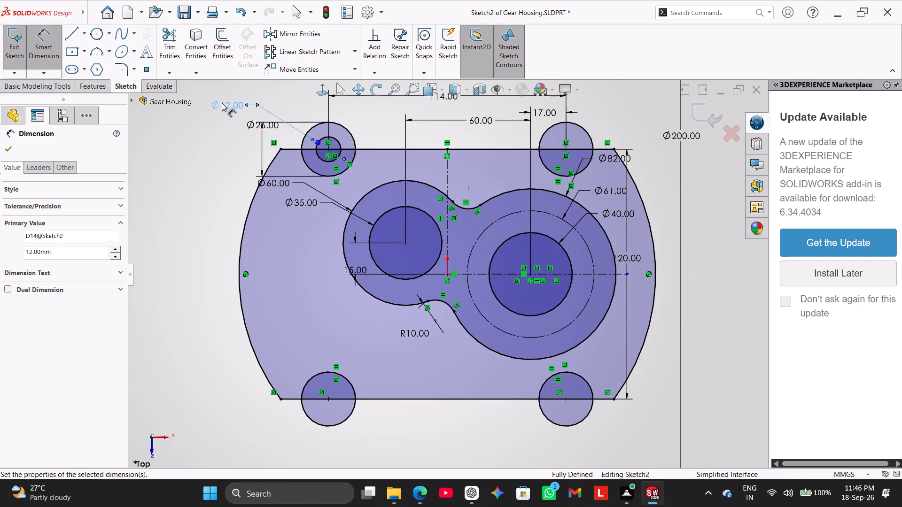
pyautogui.click(221, 170)
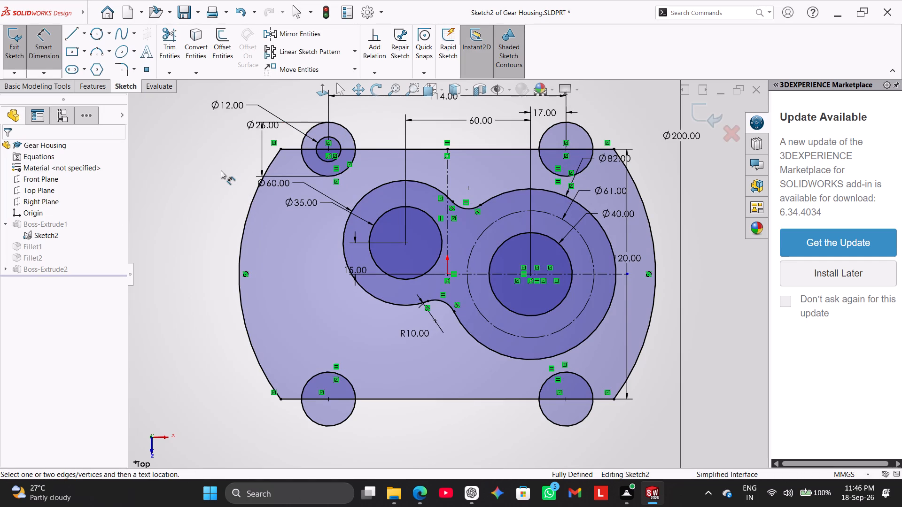
# Add a 28 mm diameter circle concentric with the 35 mm circle in Sketch2 and exit the sketch.
pyautogui.click(405, 242)
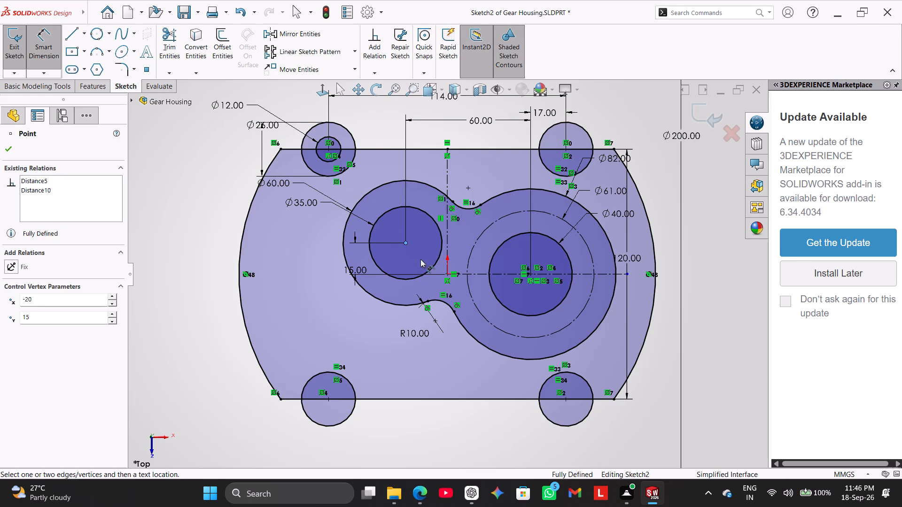
pyautogui.moveTo(152, 187); pyautogui.dragTo(157, 128, button='right')
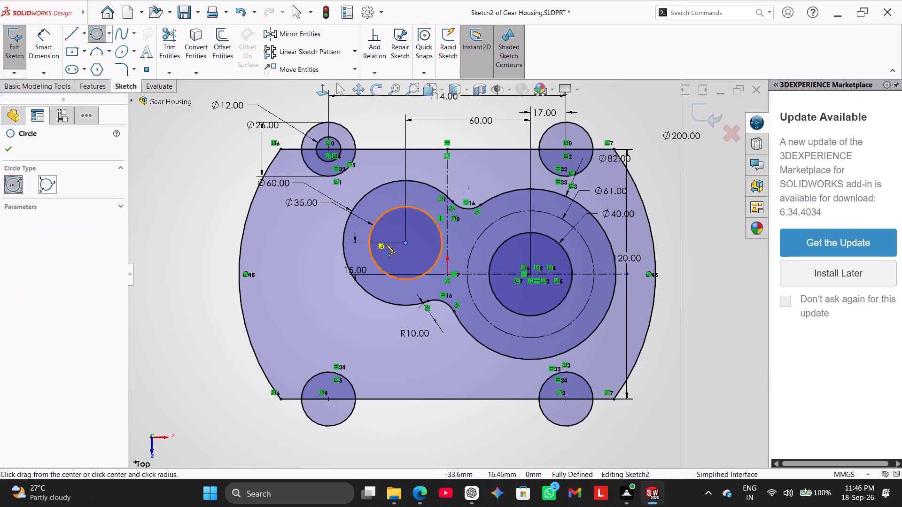
pyautogui.click(407, 242)
pyautogui.click(425, 260)
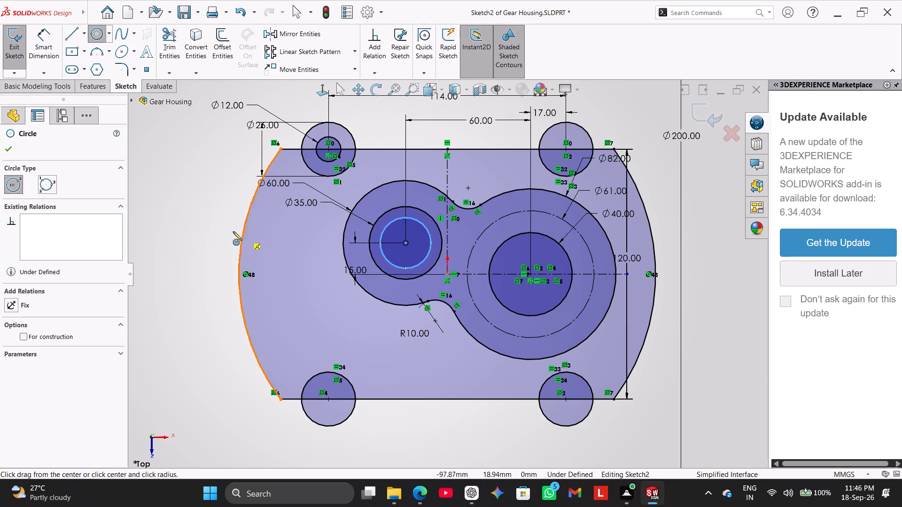
pyautogui.rightClick(194, 205)
pyautogui.click(221, 211)
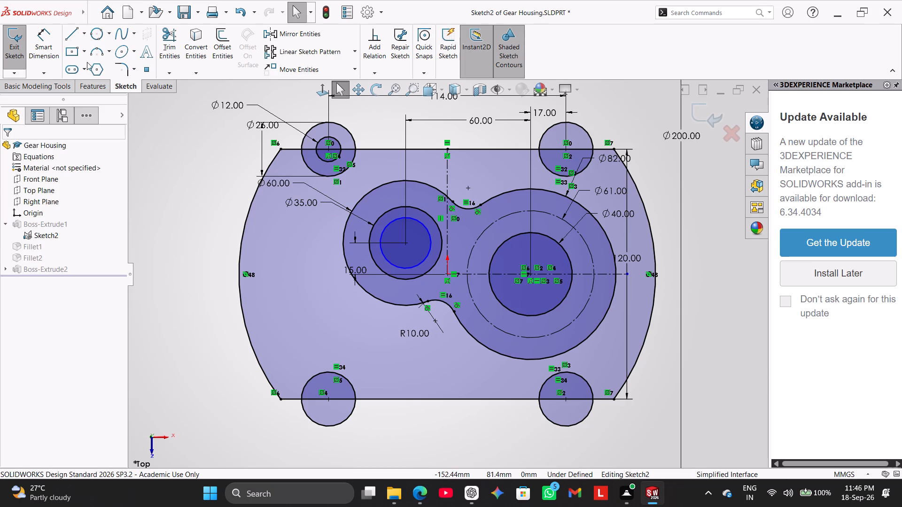
pyautogui.moveTo(171, 161); pyautogui.dragTo(171, 106, button='right')
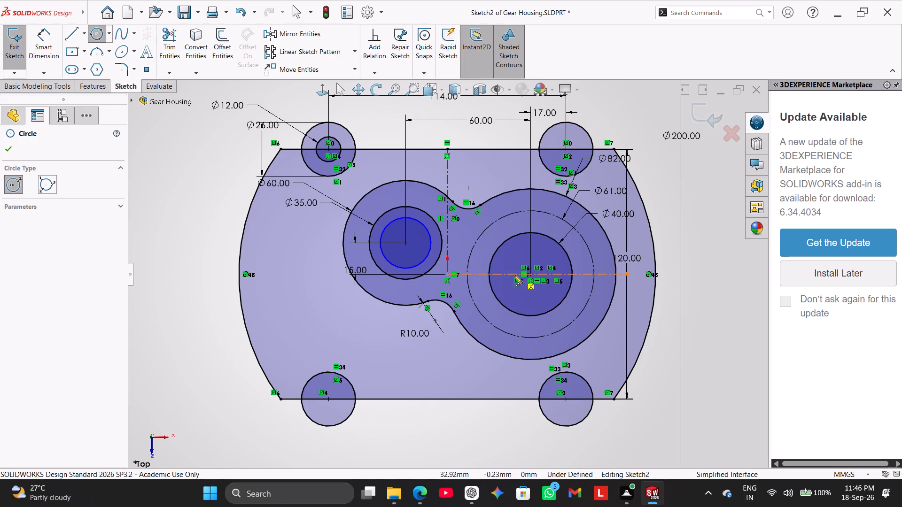
pyautogui.click(55, 33)
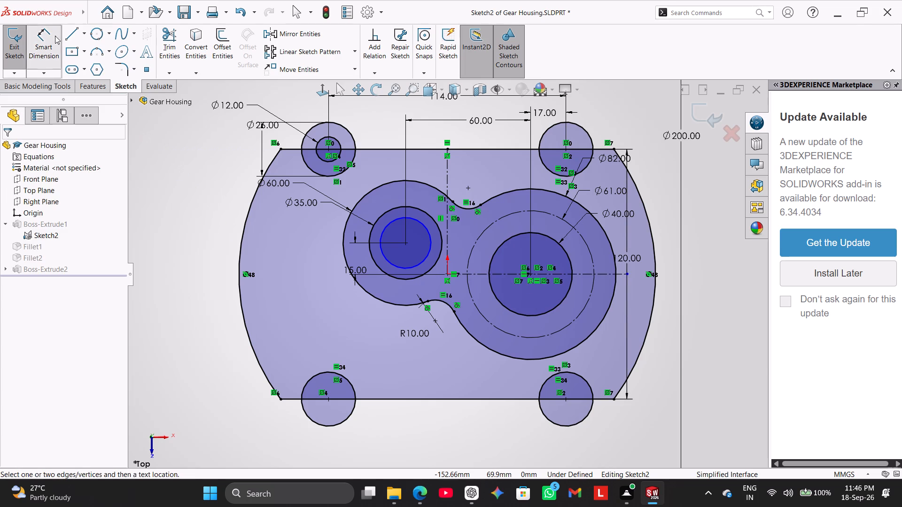
pyautogui.click(380, 235)
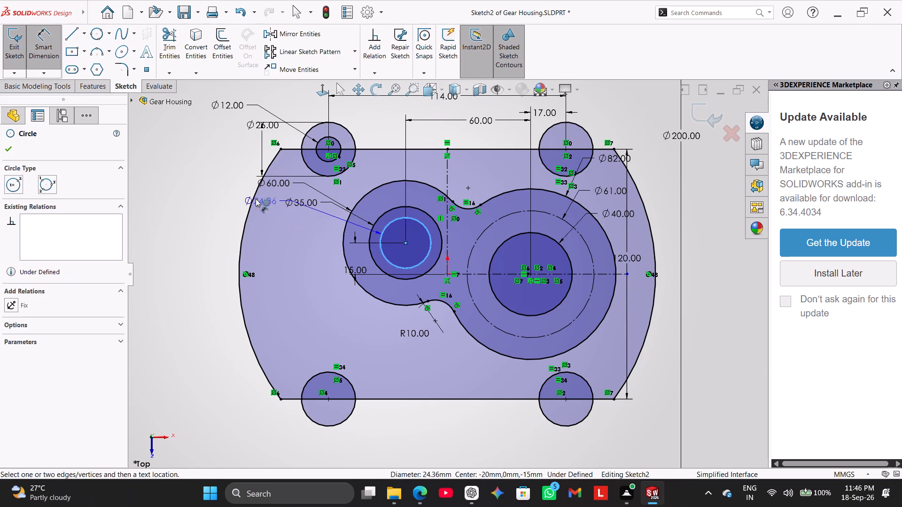
pyautogui.click(234, 185)
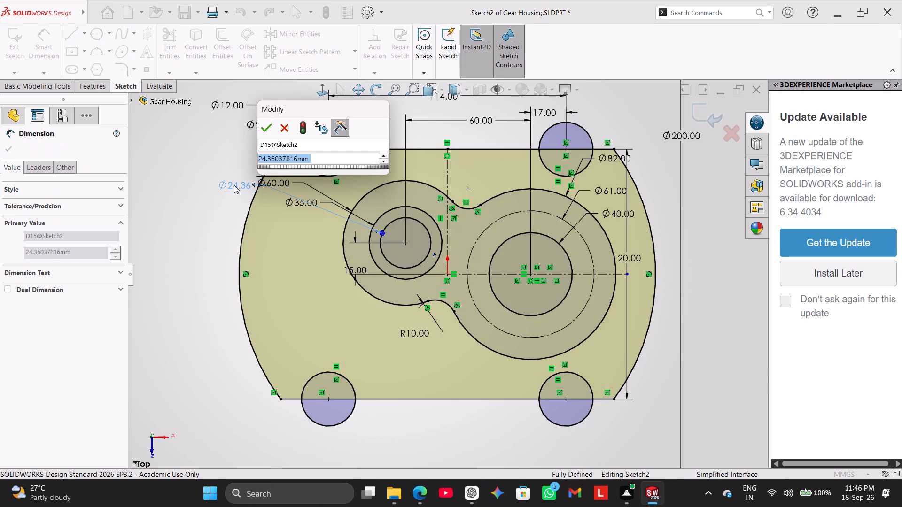
pyautogui.write('28')
pyautogui.press('Return')
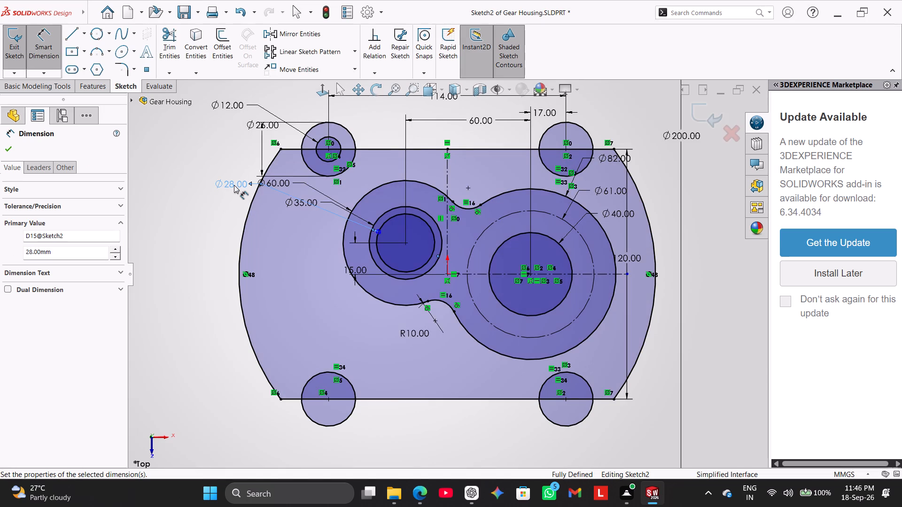
pyautogui.rightClick(175, 137)
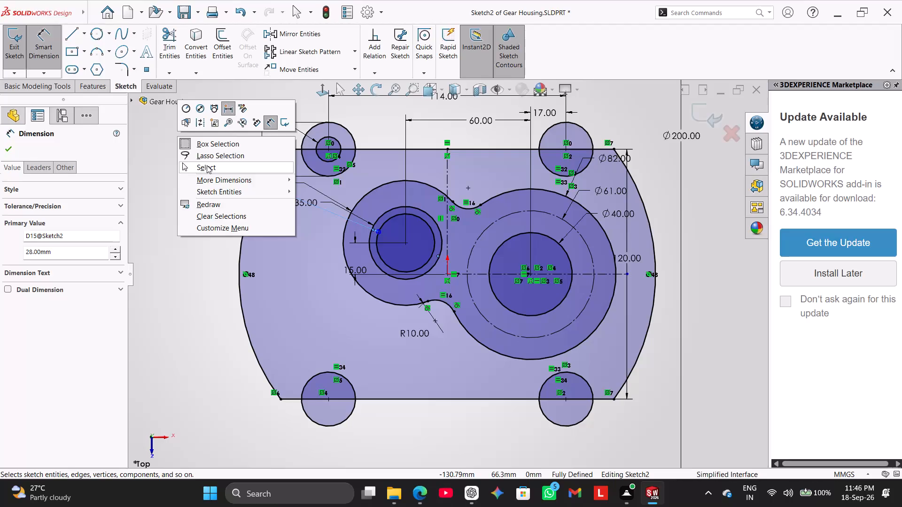
pyautogui.click(207, 165)
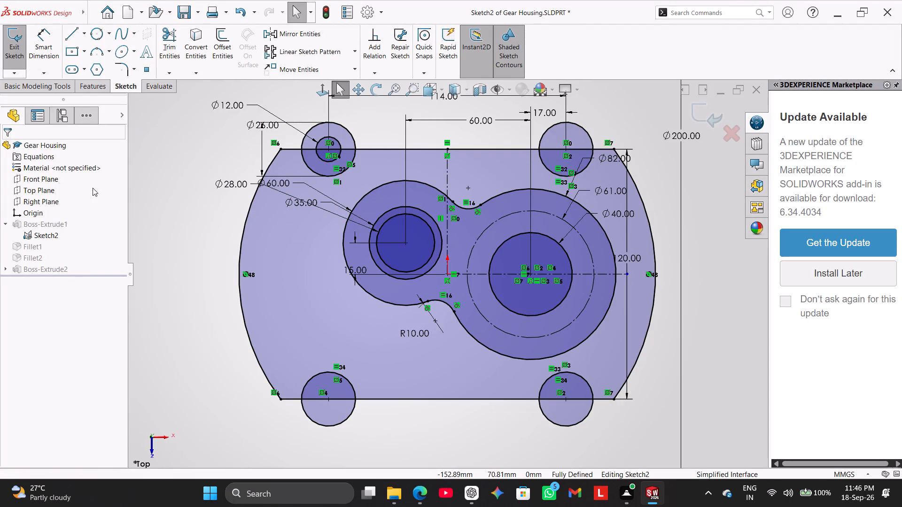
pyautogui.click(20, 35)
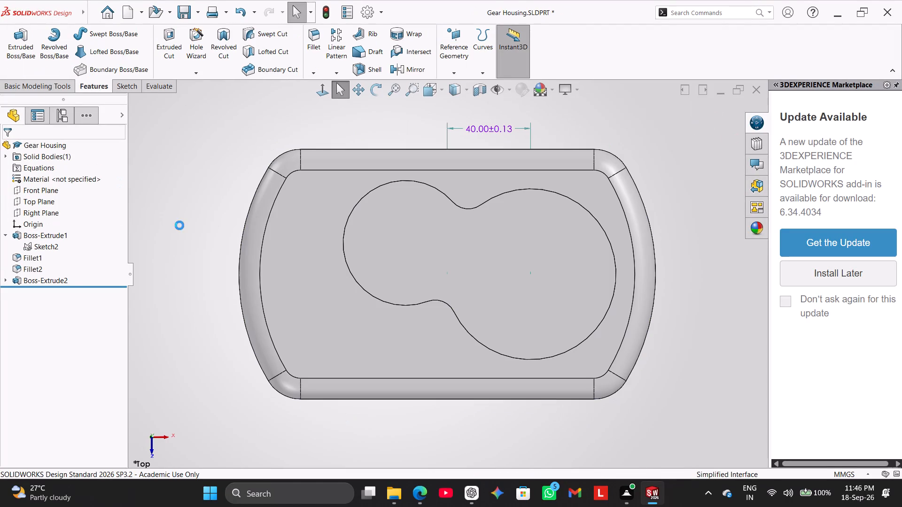
# Hide the 40.00±0.13 annotation dimension shown across the housing.
pyautogui.click(179, 225)
pyautogui.moveTo(173, 281); pyautogui.dragTo(180, 126, button='middle')
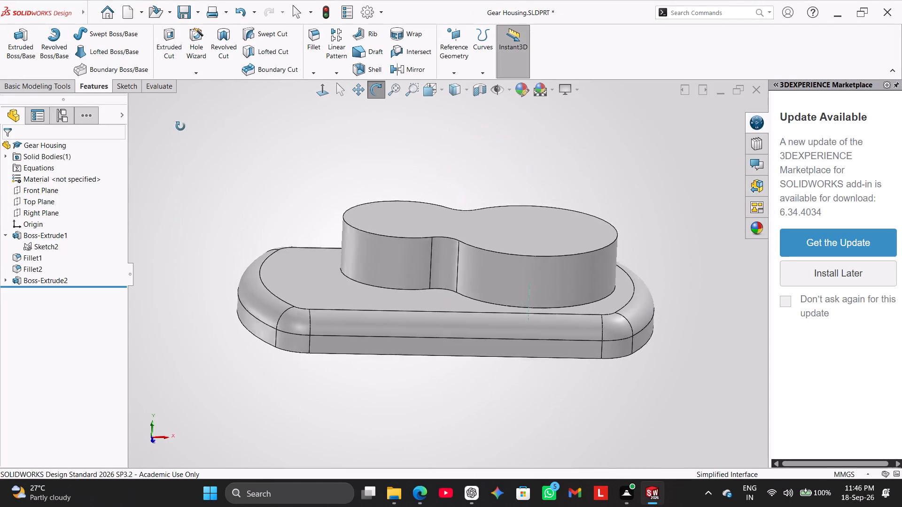
pyautogui.moveTo(180, 126); pyautogui.dragTo(180, 126, button='middle')
pyautogui.moveTo(182, 306); pyautogui.dragTo(183, 206, button='middle')
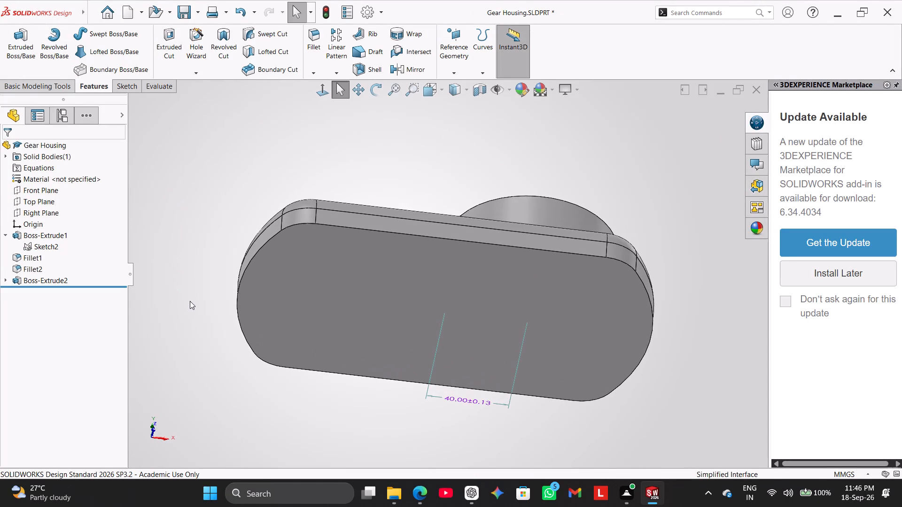
pyautogui.rightClick(456, 396)
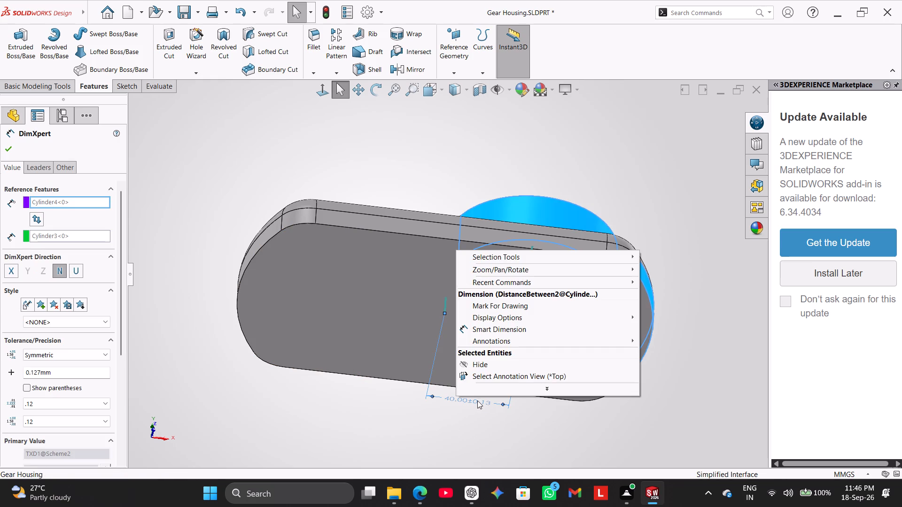
pyautogui.click(496, 367)
# Shell the housing with a 6 mm wall thickness, removing the flat bottom face of the base.
pyautogui.middleClick(376, 155)
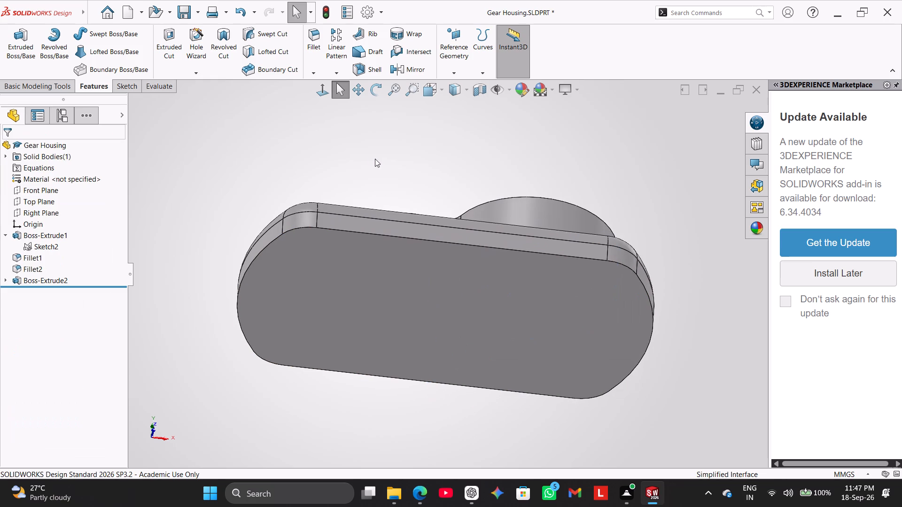
pyautogui.click(370, 70)
pyautogui.click(357, 280)
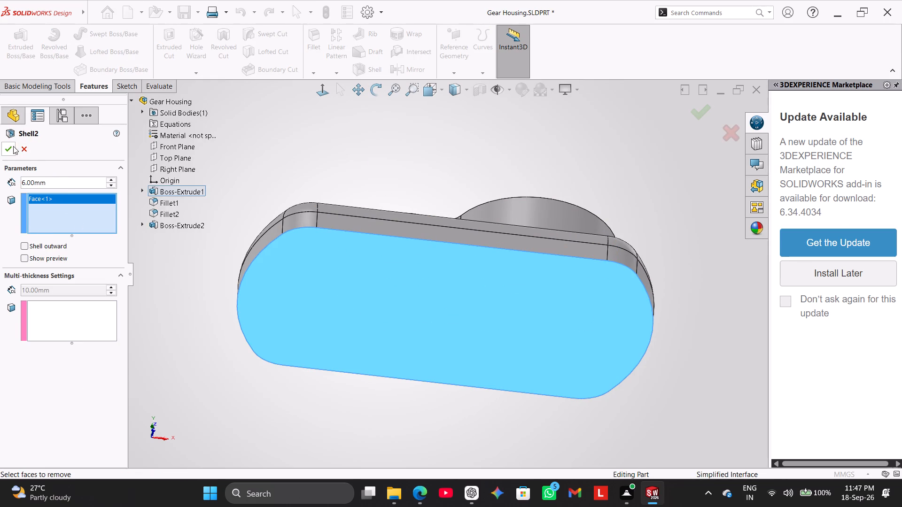
pyautogui.click(8, 148)
# Examine the shelled cavity and the figure-eight recess from the underside at several angles.
pyautogui.moveTo(223, 373); pyautogui.dragTo(211, 281, button='middle')
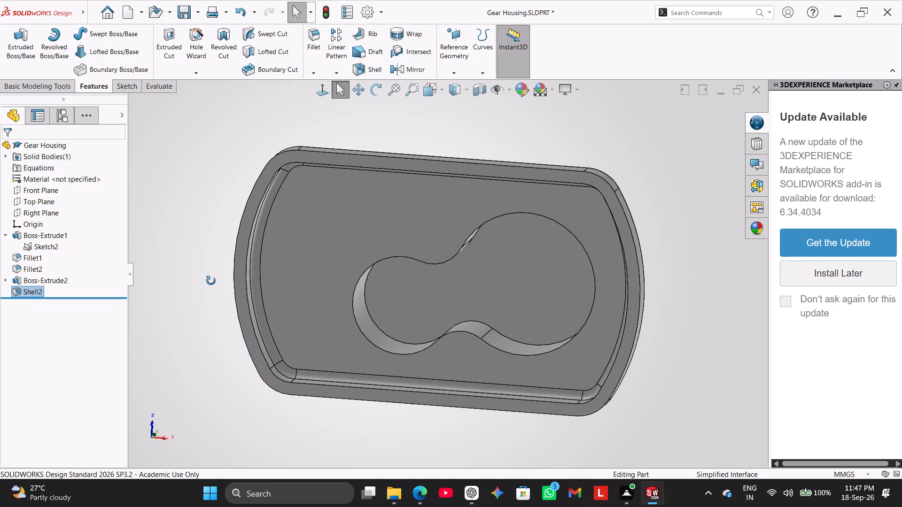
pyautogui.moveTo(211, 281); pyautogui.dragTo(195, 377, button='middle')
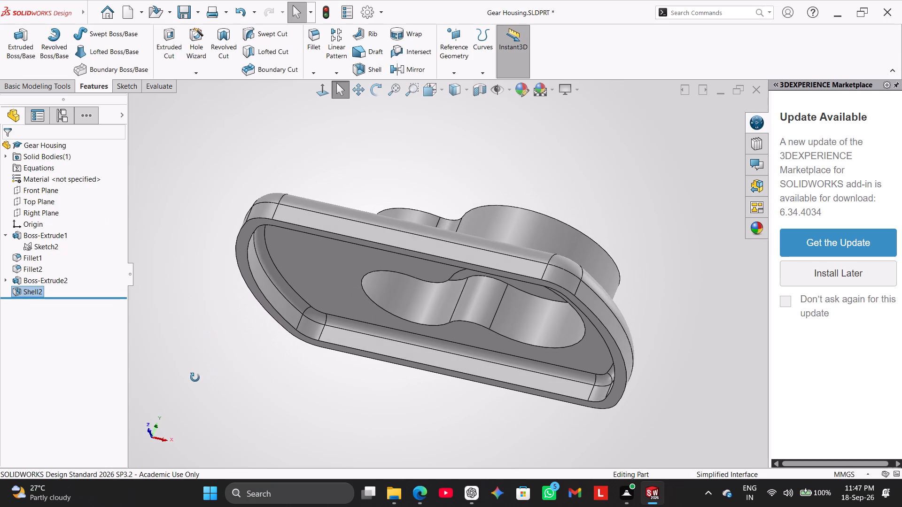
pyautogui.moveTo(195, 377); pyautogui.dragTo(172, 330, button='middle')
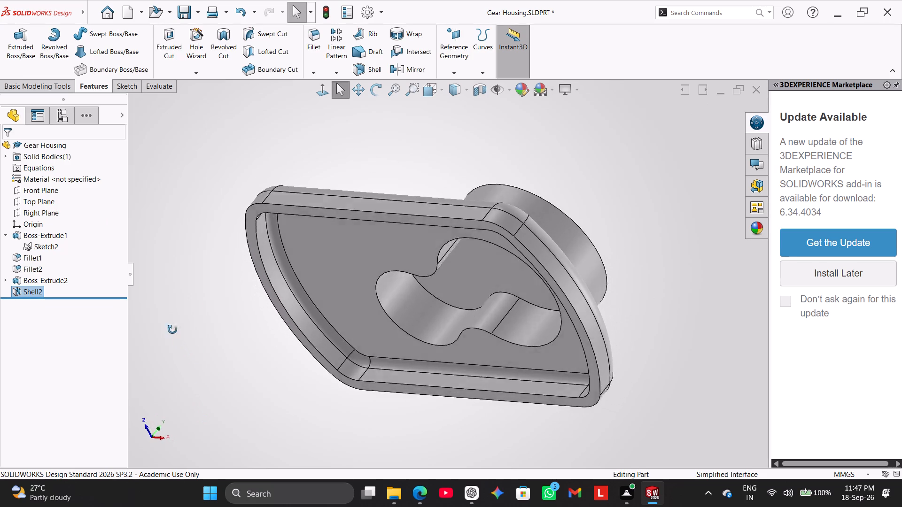
pyautogui.moveTo(172, 330); pyautogui.dragTo(156, 307, button='middle')
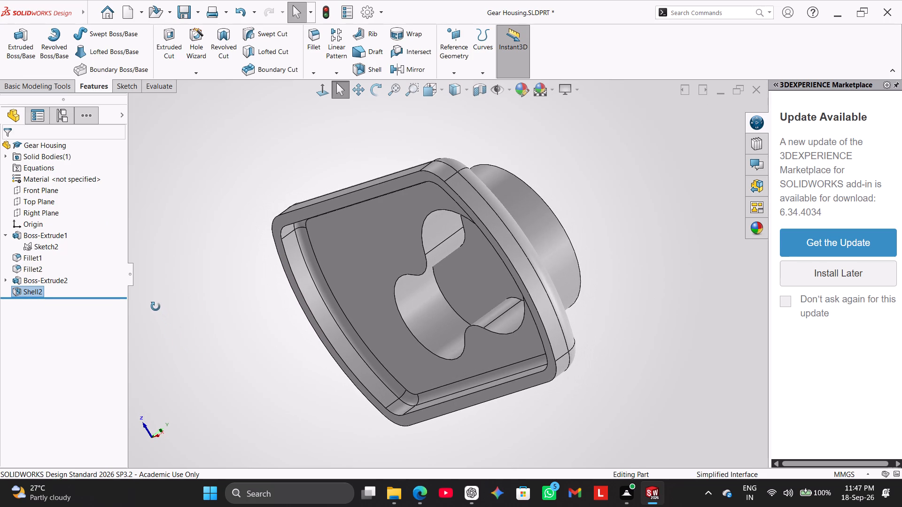
pyautogui.moveTo(156, 307); pyautogui.dragTo(197, 376, button='middle')
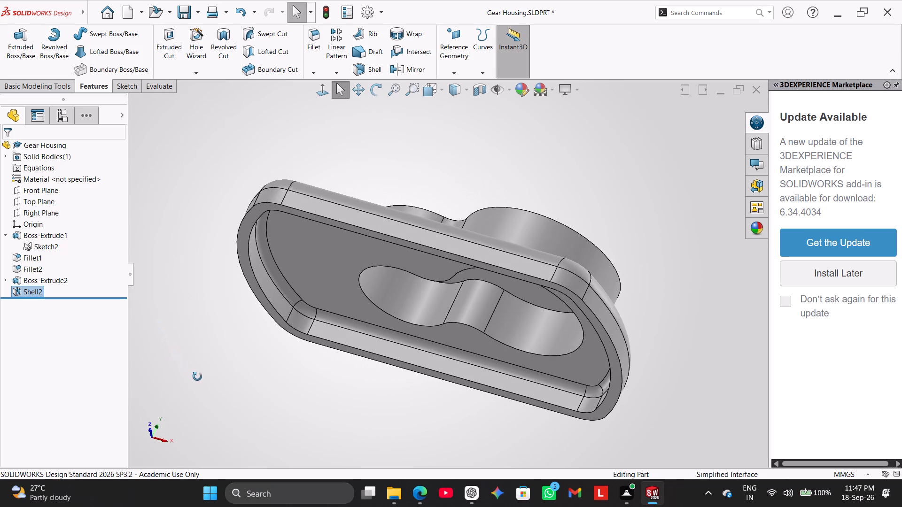
pyautogui.moveTo(197, 376); pyautogui.dragTo(198, 378, button='middle')
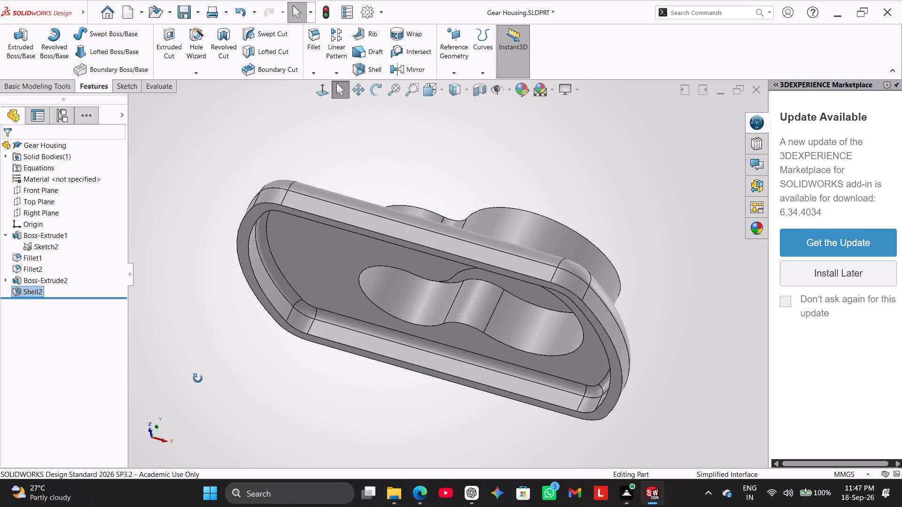
pyautogui.moveTo(198, 378); pyautogui.dragTo(205, 416, button='middle')
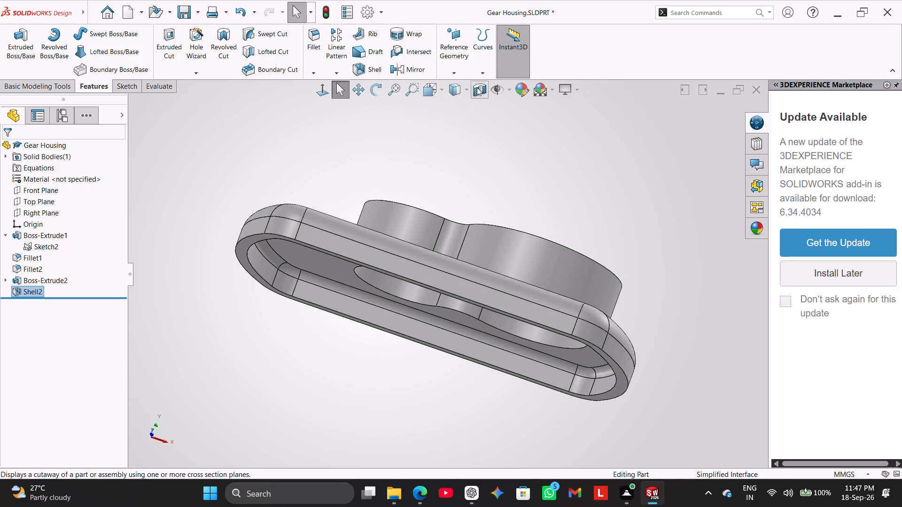
# Examine the shell walls in a section view on the Front Plane, turn the section off, and review the open underside.
pyautogui.click(477, 87)
pyautogui.click(318, 89)
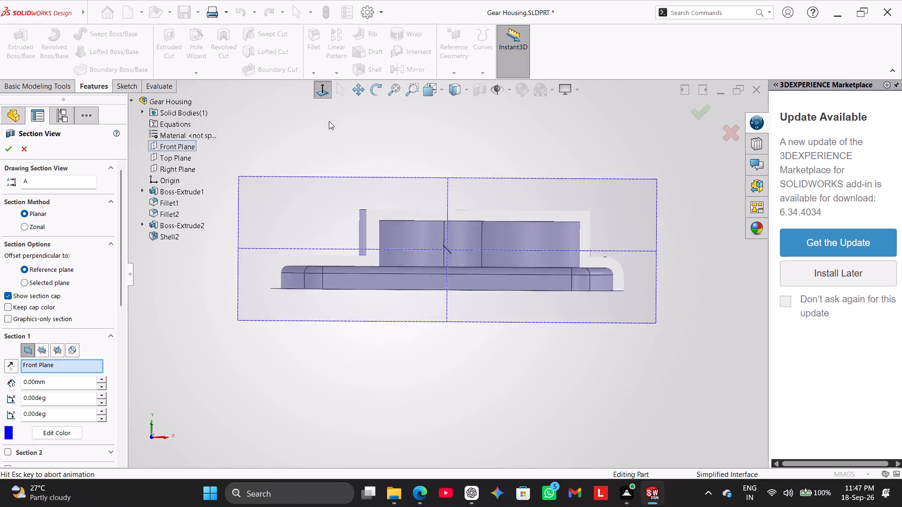
pyautogui.click(348, 351)
pyautogui.click(348, 346)
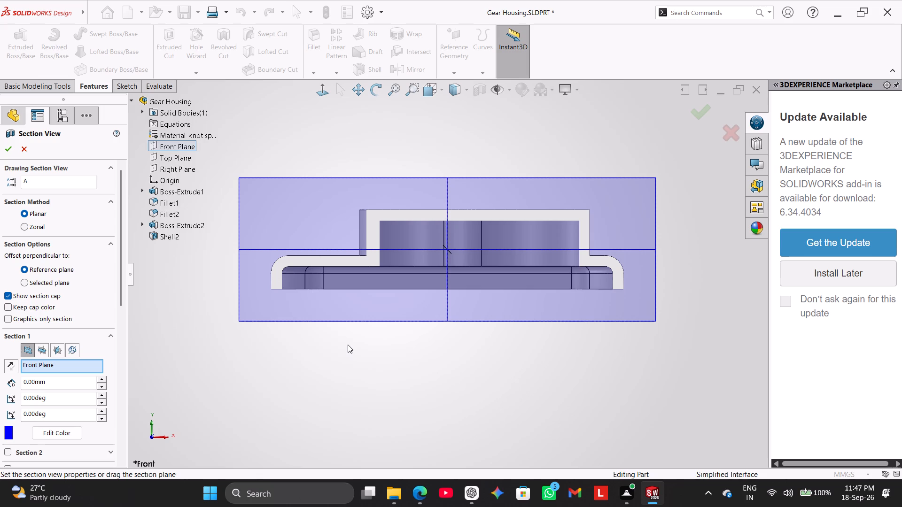
pyautogui.click(27, 147)
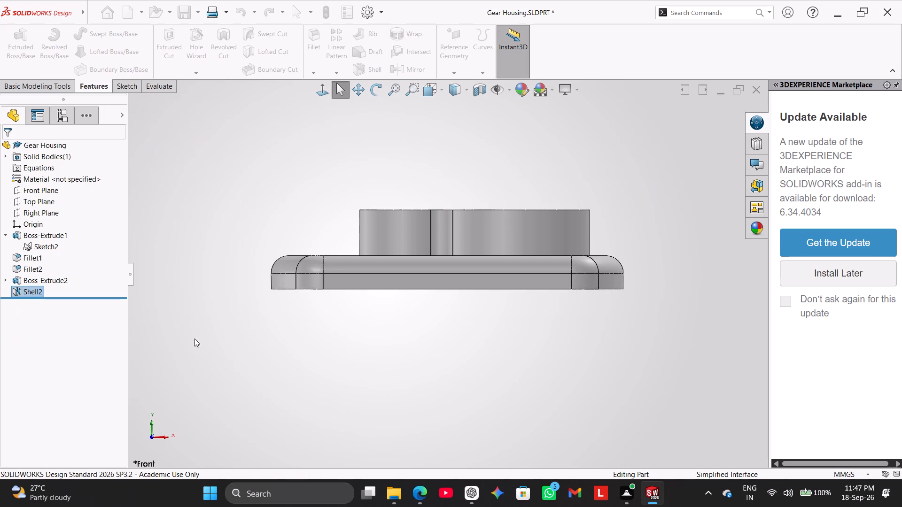
pyautogui.click(482, 86)
pyautogui.click(6, 148)
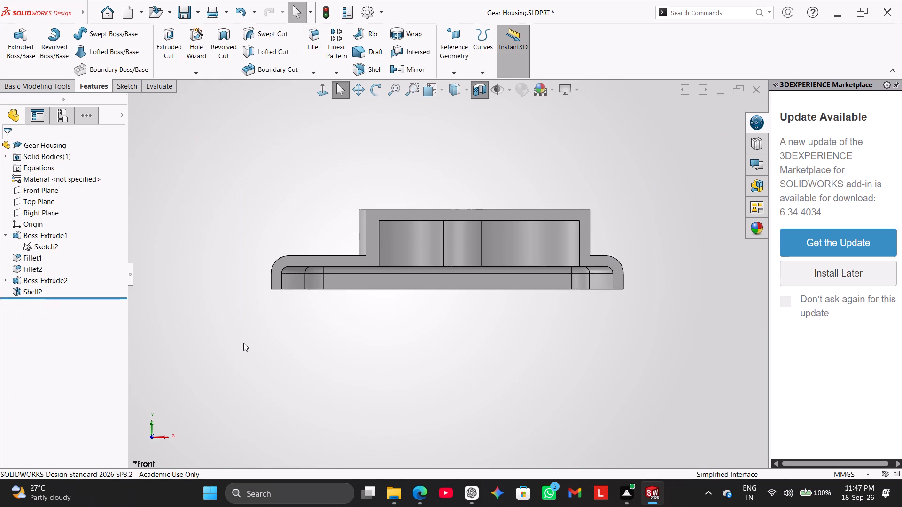
pyautogui.moveTo(244, 338); pyautogui.dragTo(239, 258, button='middle')
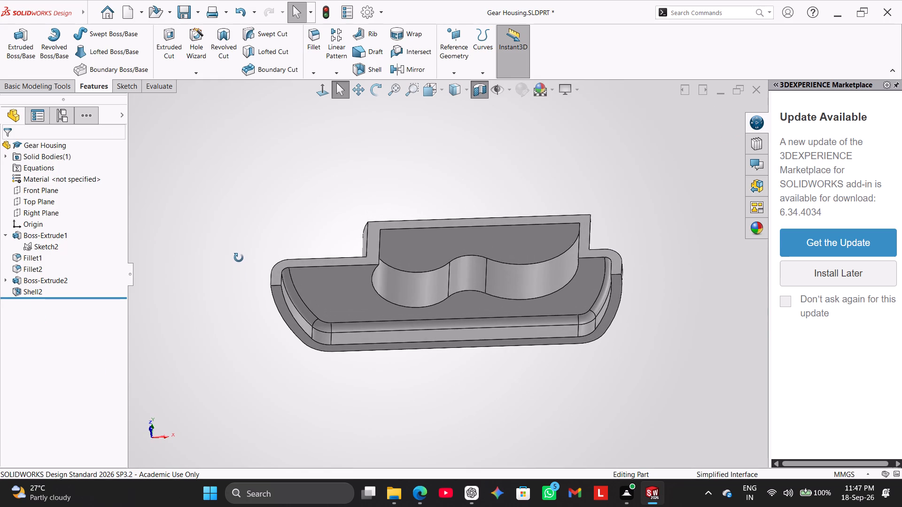
pyautogui.moveTo(239, 258); pyautogui.dragTo(223, 314, button='middle')
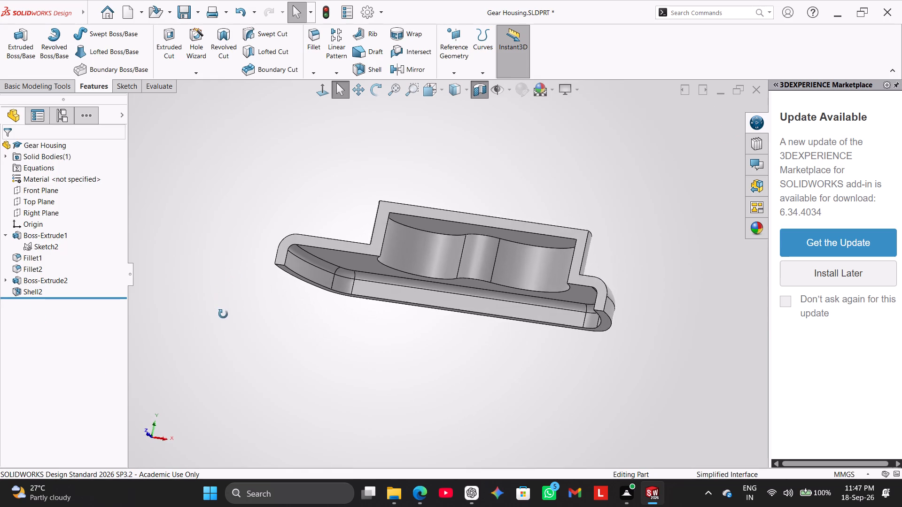
pyautogui.moveTo(223, 314); pyautogui.dragTo(233, 327, button='middle')
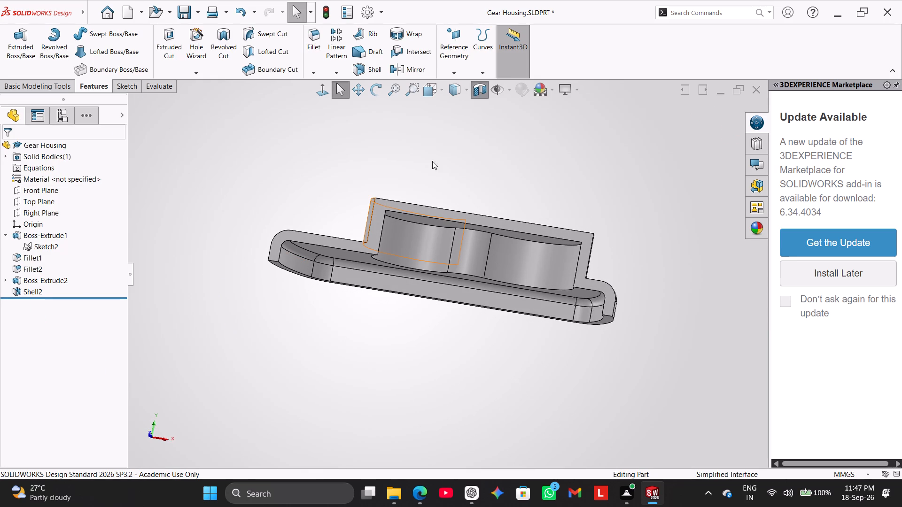
pyautogui.click(474, 94)
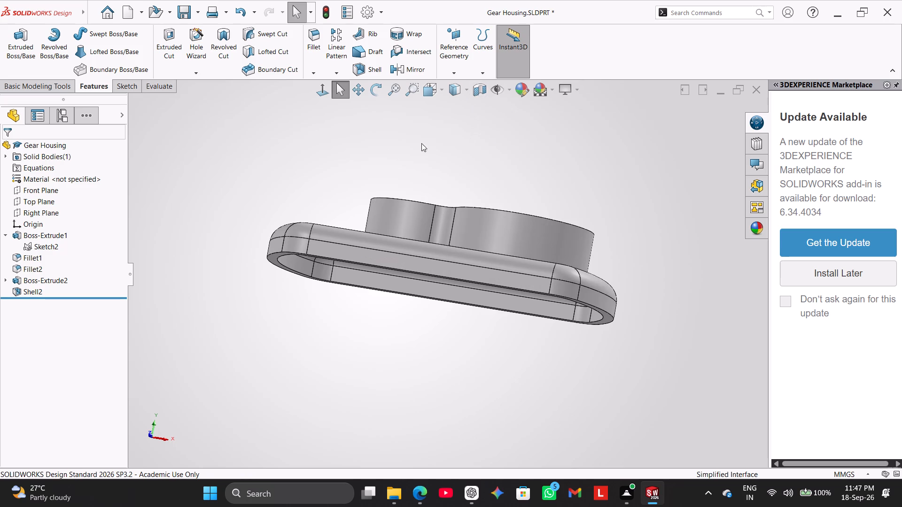
pyautogui.moveTo(339, 182); pyautogui.dragTo(338, 138, button='middle')
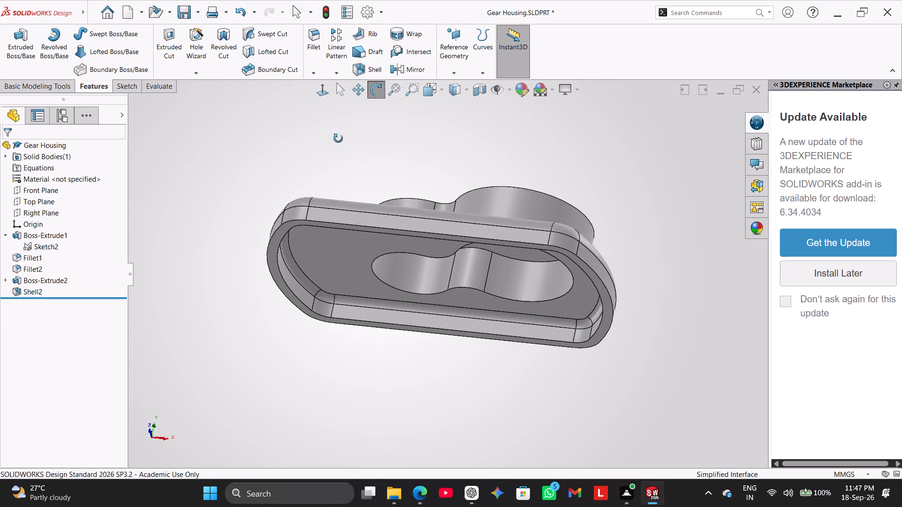
pyautogui.moveTo(338, 138); pyautogui.dragTo(292, 138, button='middle')
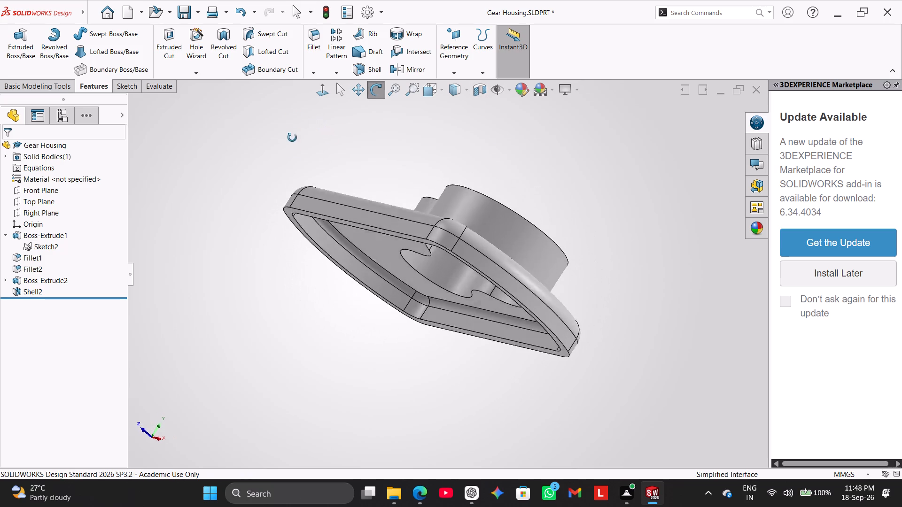
pyautogui.moveTo(292, 138); pyautogui.dragTo(367, 110, button='middle')
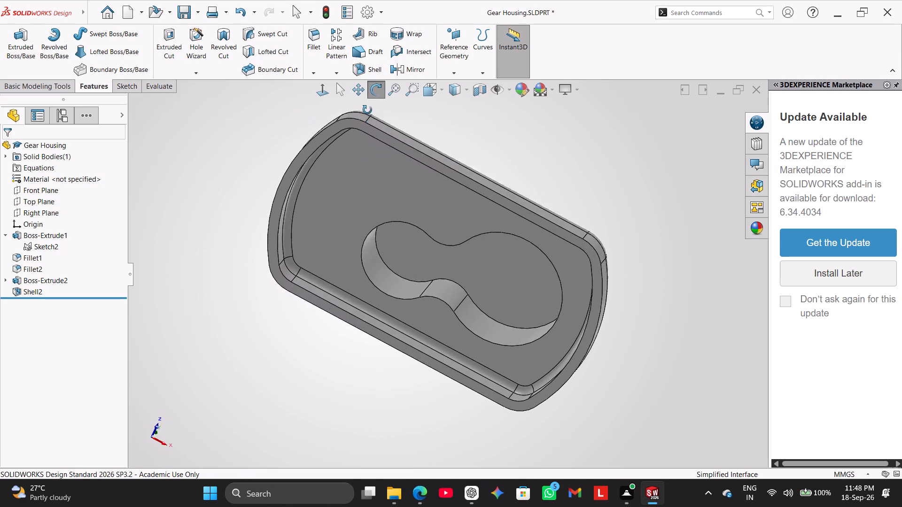
# Examine the shelled housing from the side and underside, and check the figure-eight boss's extrusion settings without changing them.
pyautogui.moveTo(367, 110); pyautogui.dragTo(369, 252, button='middle')
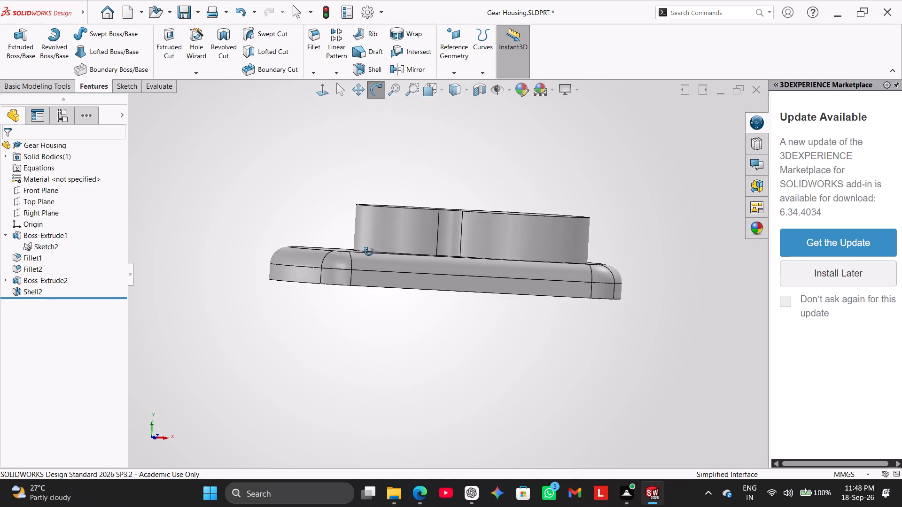
pyautogui.moveTo(369, 252); pyautogui.dragTo(348, 163, button='middle')
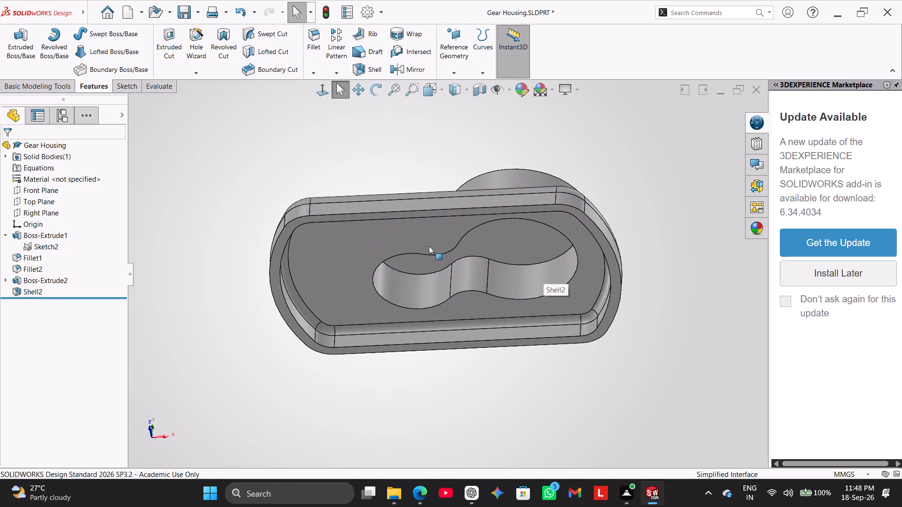
pyautogui.moveTo(221, 204); pyautogui.dragTo(217, 263, button='middle')
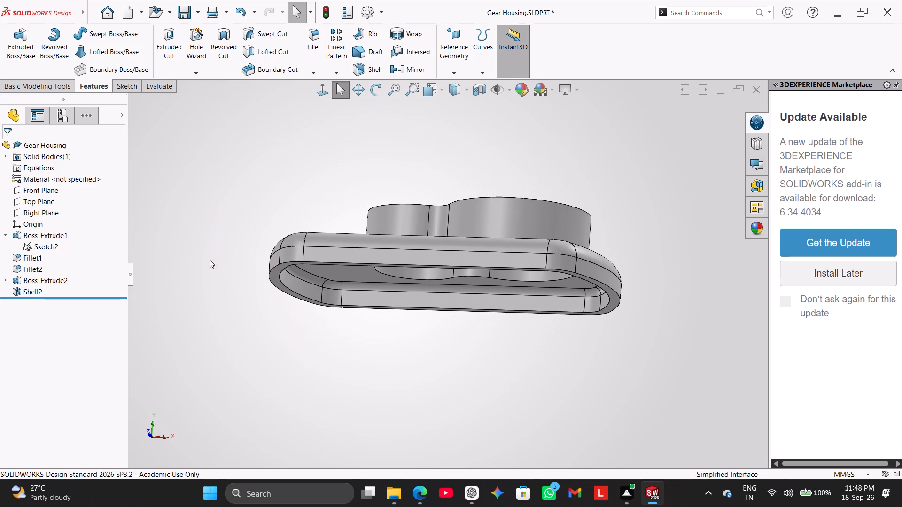
pyautogui.scroll(-1, 194, 243)
pyautogui.moveTo(194, 243); pyautogui.dragTo(196, 274, button='middle')
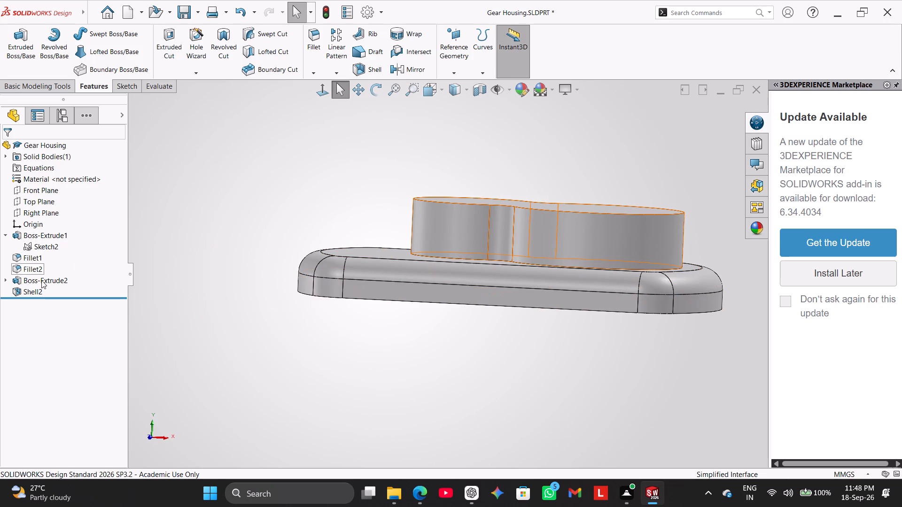
pyautogui.rightClick(41, 280)
pyautogui.click(56, 255)
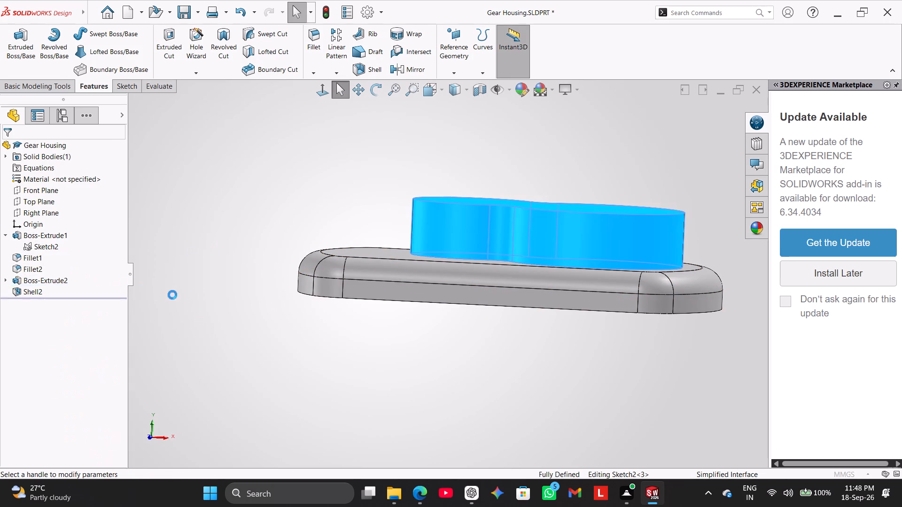
pyautogui.moveTo(213, 289); pyautogui.dragTo(217, 223, button='middle')
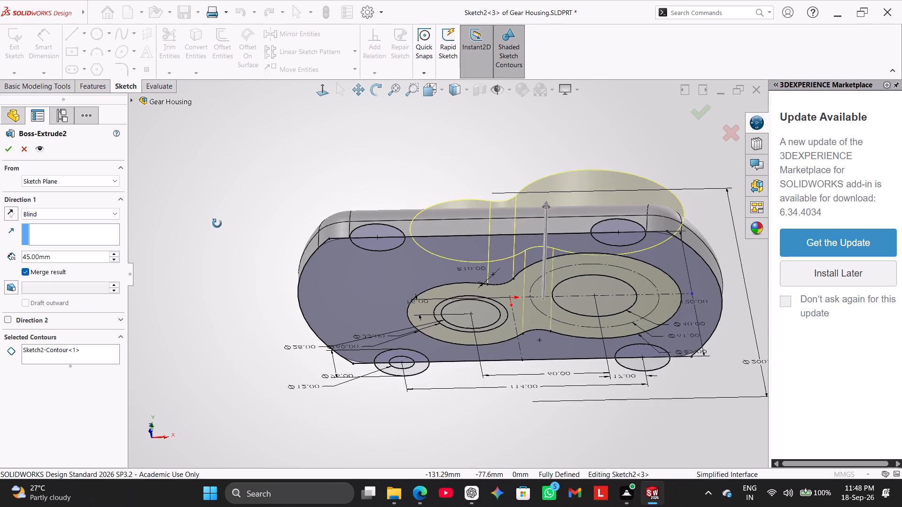
pyautogui.moveTo(217, 223); pyautogui.dragTo(218, 300, button='middle')
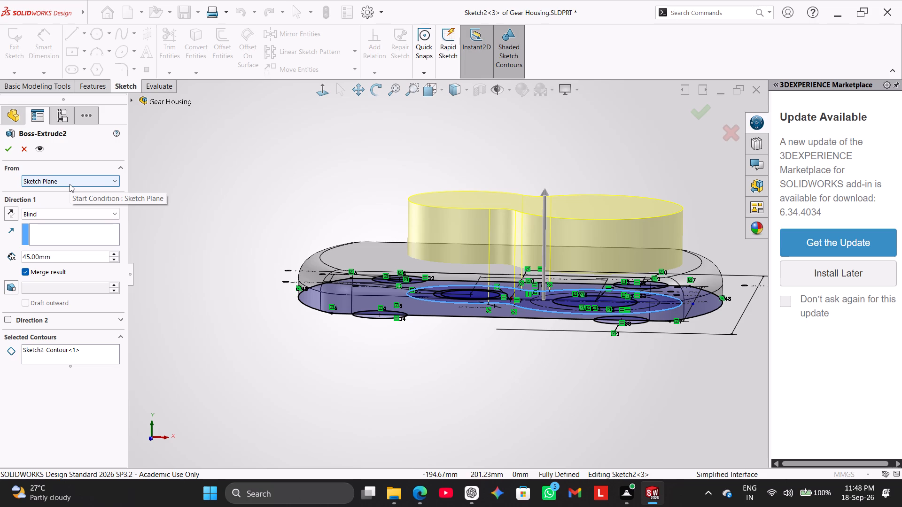
pyautogui.click(22, 151)
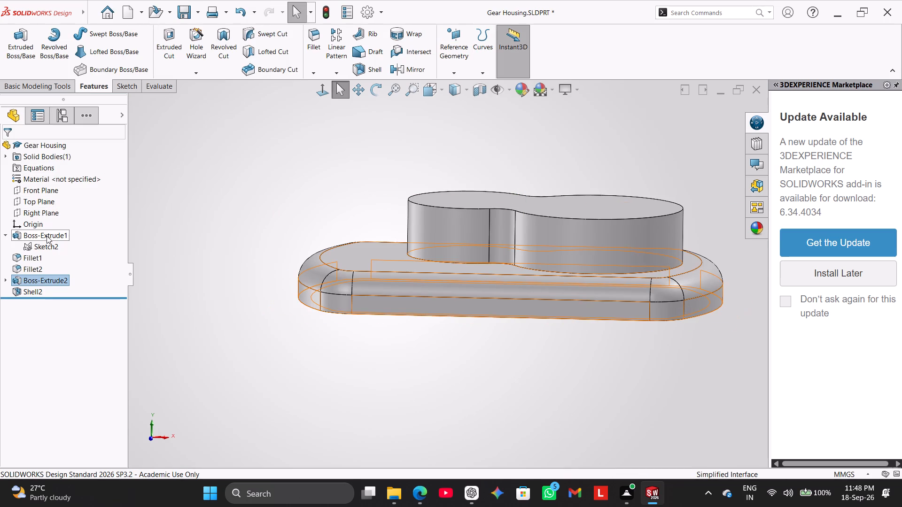
# Set the base plate extrusion (Boss-Extrude1) depth to 29 mm.
pyautogui.rightClick(46, 235)
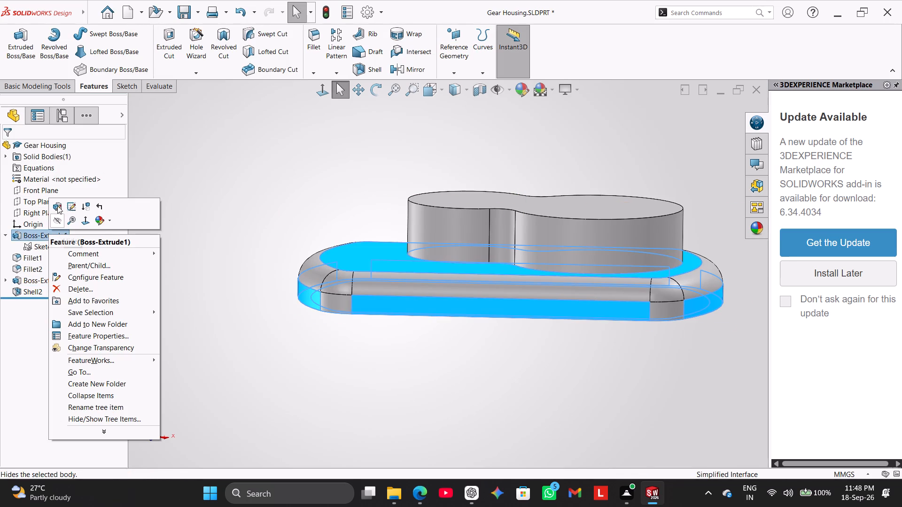
pyautogui.click(57, 205)
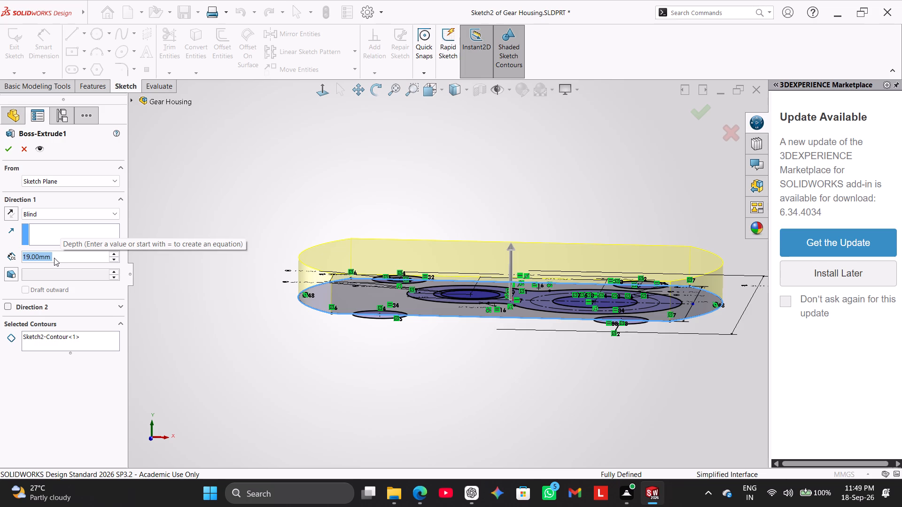
pyautogui.write('45')
pyautogui.press('-')
pyautogui.press('1')
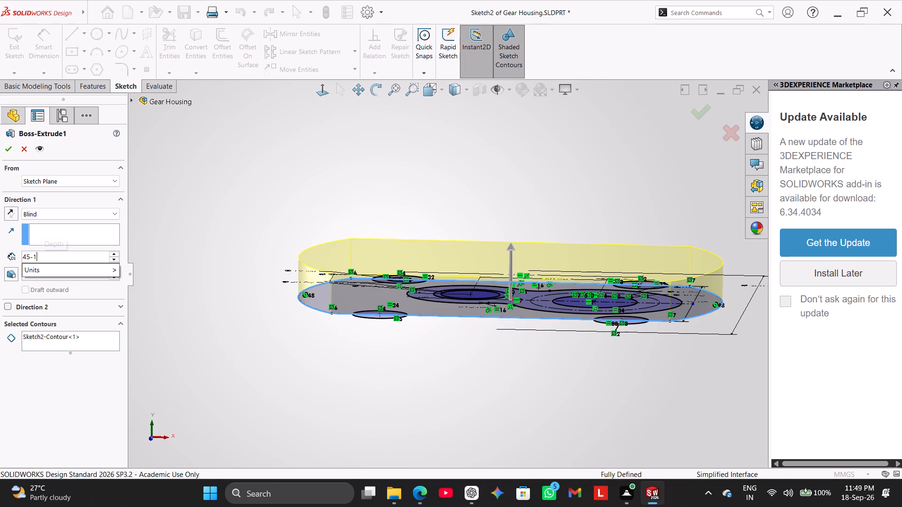
pyautogui.press('6')
pyautogui.press('Return')
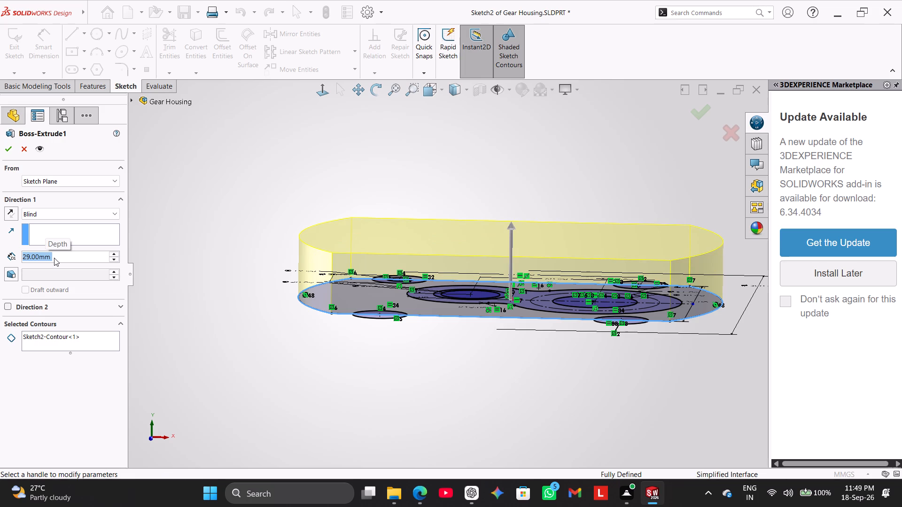
pyautogui.click(5, 149)
# Examine the housing's open cavity, walls and figure-eight recess from the underside and side.
pyautogui.moveTo(218, 343); pyautogui.dragTo(218, 341, button='middle')
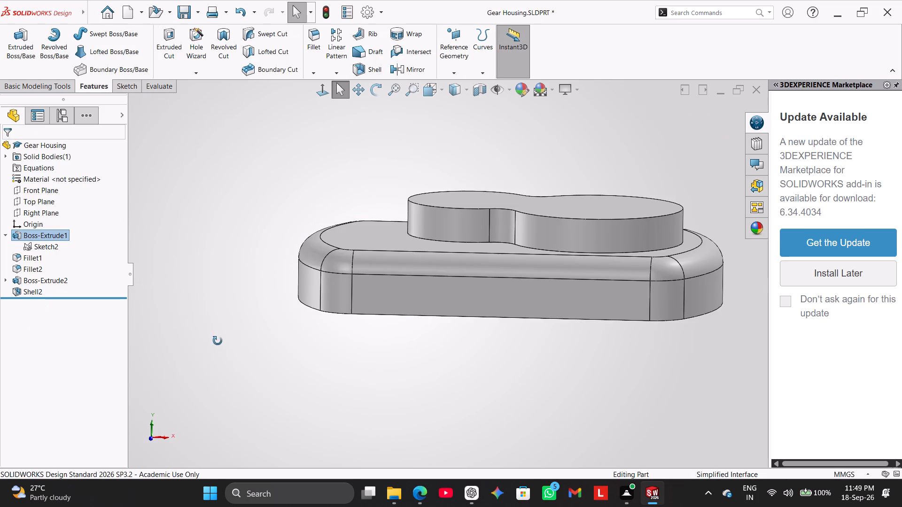
pyautogui.moveTo(218, 341); pyautogui.dragTo(220, 294, button='middle')
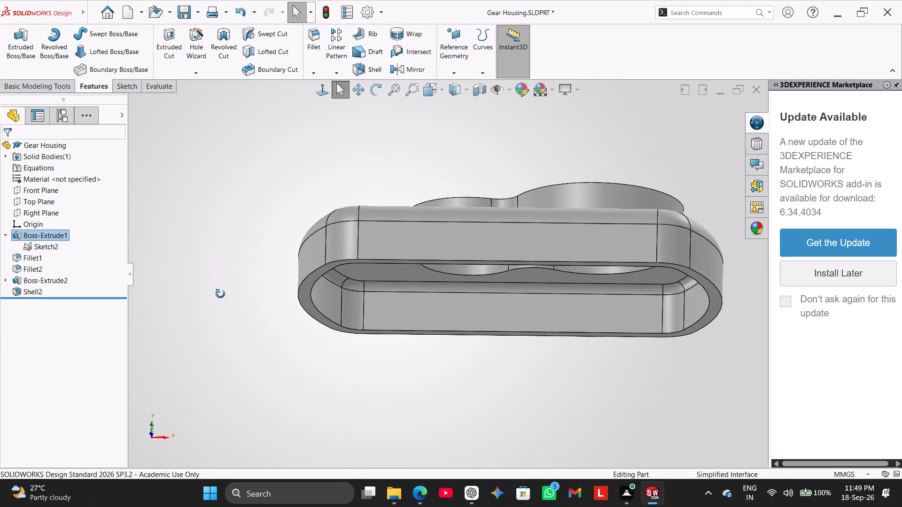
pyautogui.moveTo(220, 294); pyautogui.dragTo(212, 316, button='middle')
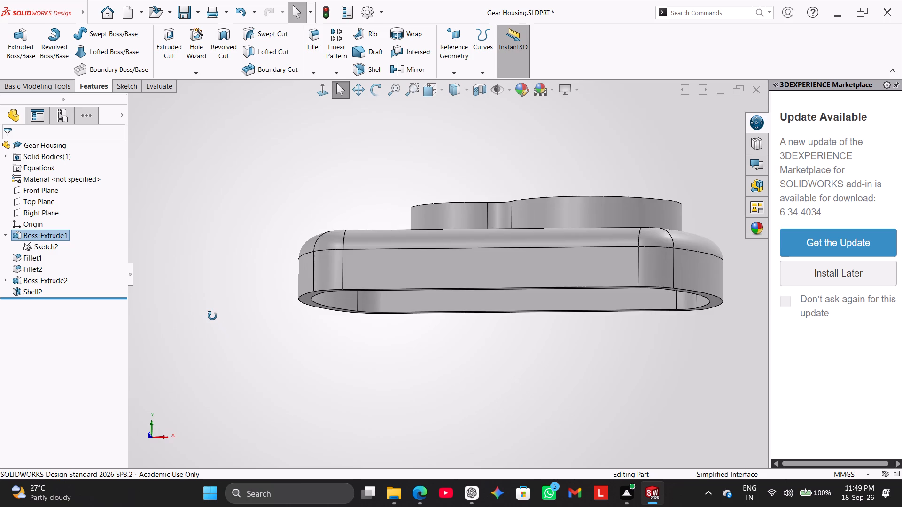
pyautogui.moveTo(212, 316); pyautogui.dragTo(215, 291, button='middle')
pyautogui.click(215, 291)
pyautogui.moveTo(220, 317); pyautogui.dragTo(219, 302, button='middle')
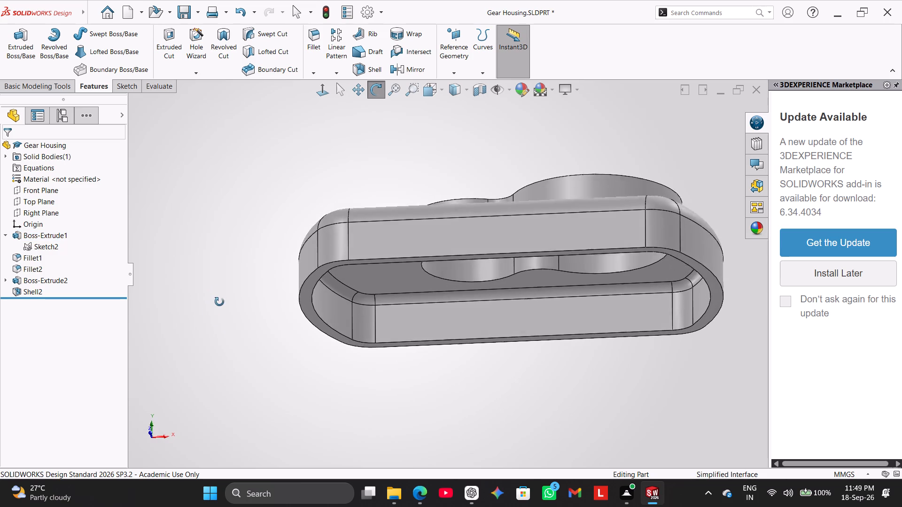
pyautogui.moveTo(219, 302); pyautogui.dragTo(204, 296, button='middle')
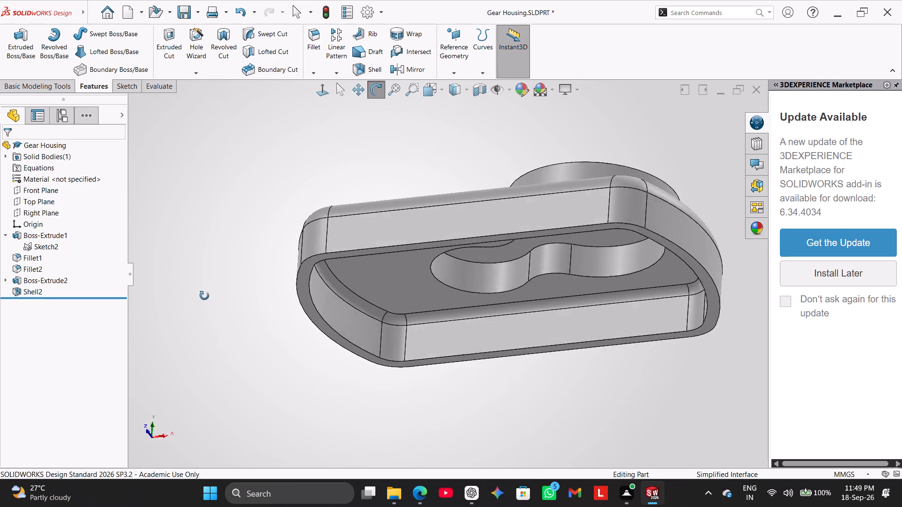
pyautogui.moveTo(204, 296); pyautogui.dragTo(230, 369, button='middle')
# Edit the figure-eight boss extrusion (Boss-Extrude2) to start at a 19 mm offset from its sketch plane.
pyautogui.rightClick(35, 281)
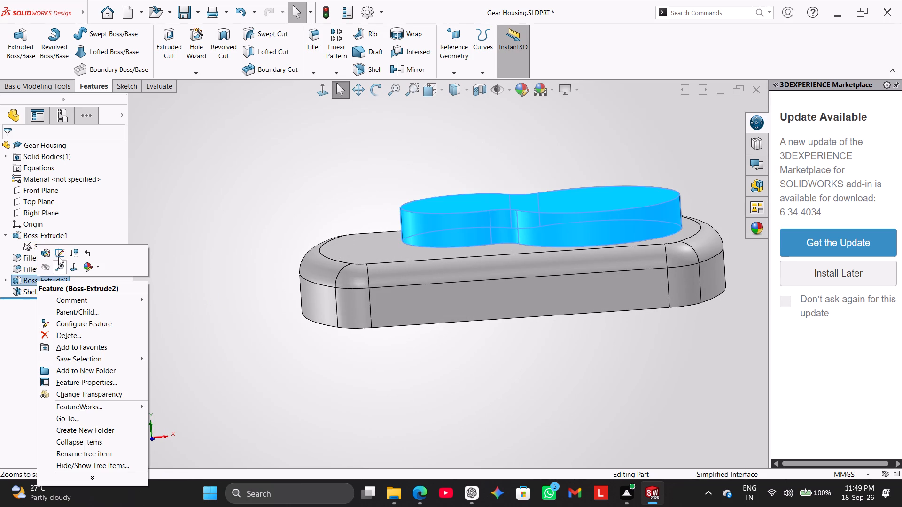
pyautogui.click(50, 253)
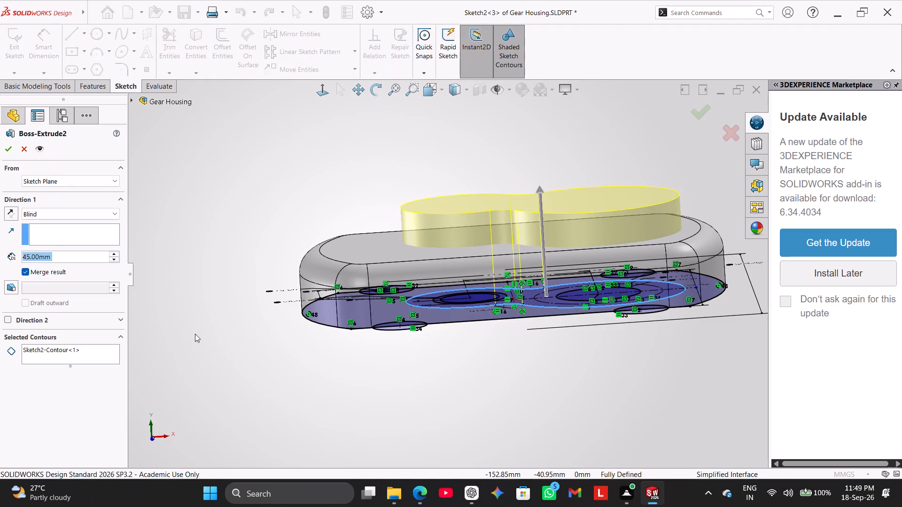
pyautogui.moveTo(195, 334); pyautogui.dragTo(202, 315, button='middle')
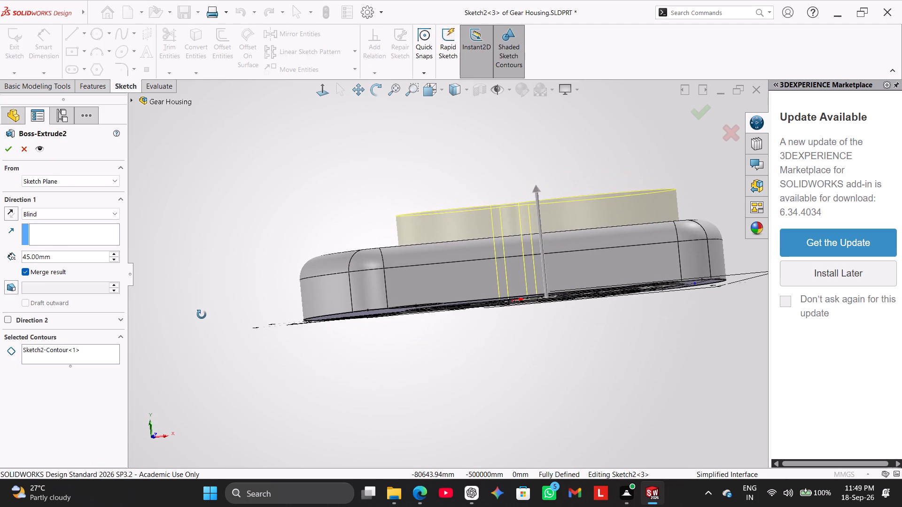
pyautogui.moveTo(202, 315); pyautogui.dragTo(201, 312, button='middle')
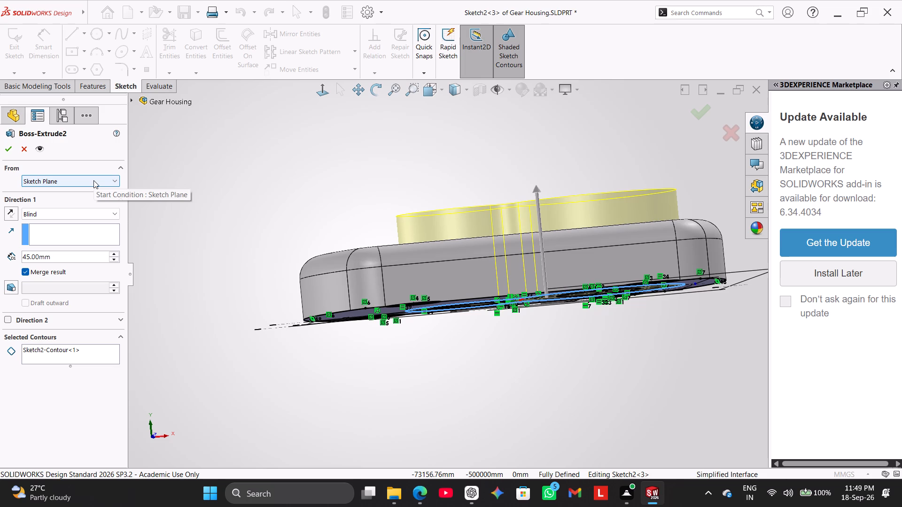
pyautogui.click(93, 180)
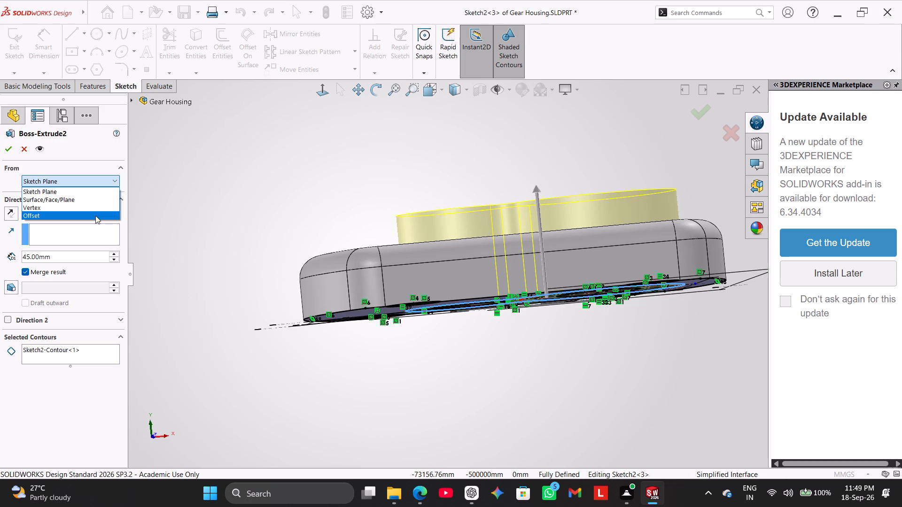
pyautogui.click(95, 215)
pyautogui.click(95, 205)
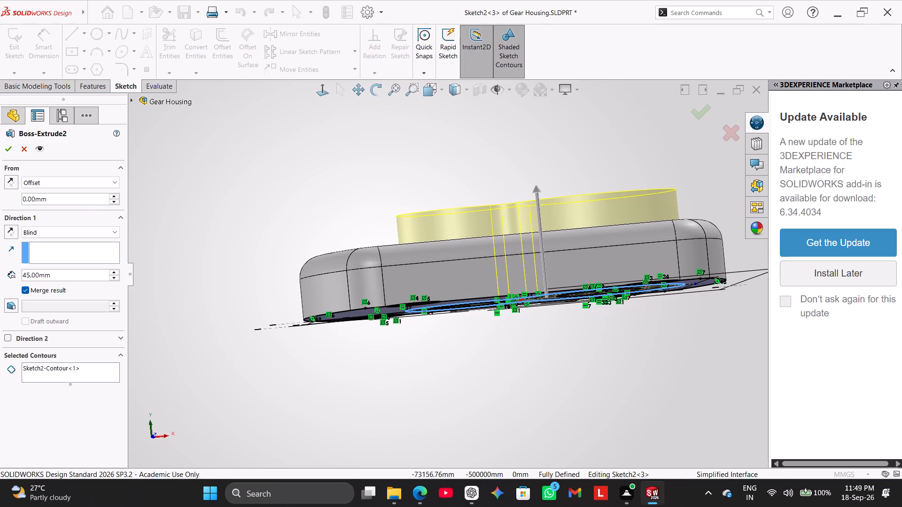
pyautogui.doubleClick(95, 201)
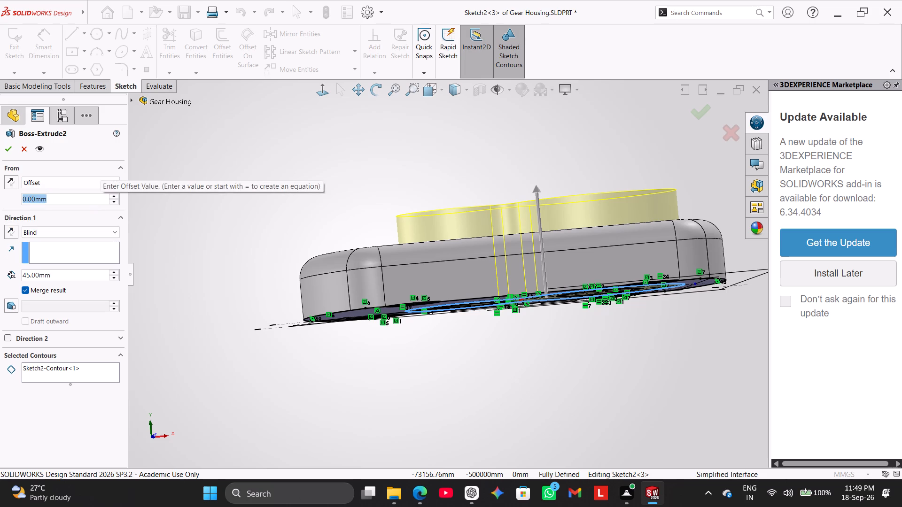
pyautogui.write('19')
pyautogui.press('Return')
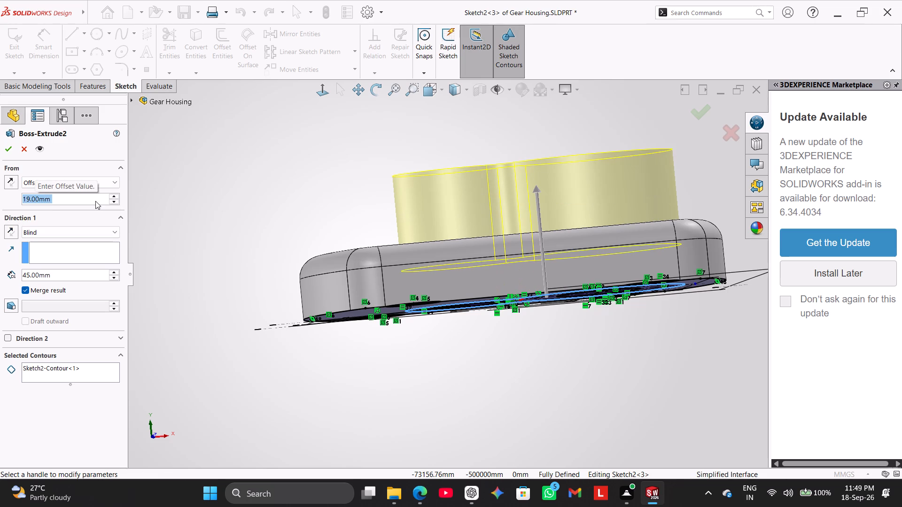
# Set the figure-eight boss's blind extrusion depth to 26 mm and apply the edited feature.
pyautogui.click(100, 272)
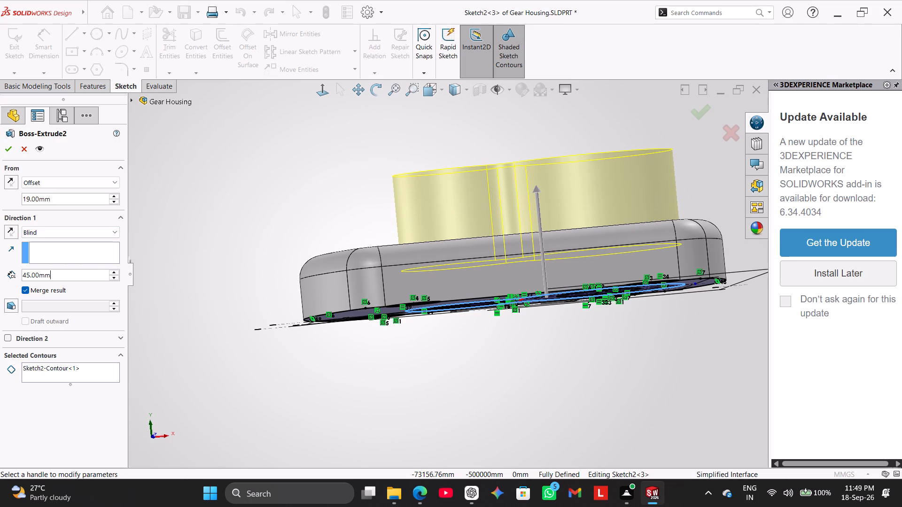
pyautogui.press('BackSpace')
pyautogui.press('BackSpace')
pyautogui.press('BackSpace')
pyautogui.press('BackSpace')
pyautogui.press('BackSpace')
pyautogui.press('BackSpace')
pyautogui.press('BackSpace')
pyautogui.press('BackSpace')
pyautogui.press('BackSpace')
pyautogui.press('BackSpace')
pyautogui.press('BackSpace')
pyautogui.press('BackSpace')
pyautogui.press('BackSpace')
pyautogui.press('BackSpace')
pyautogui.press('BackSpace')
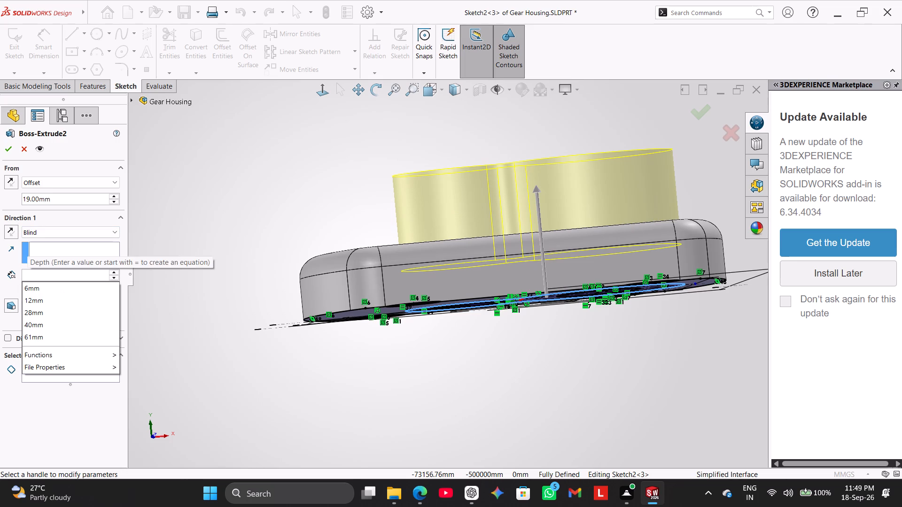
pyautogui.write('26')
pyautogui.press('Return')
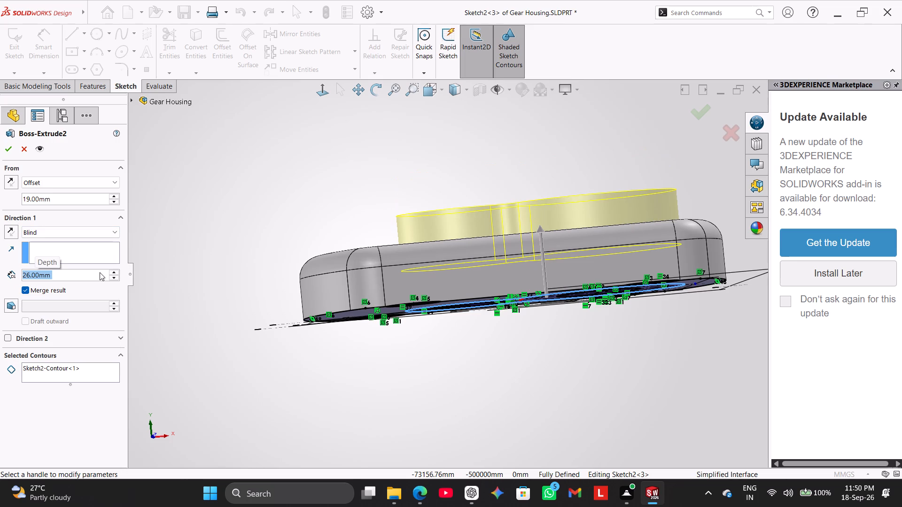
pyautogui.moveTo(189, 291); pyautogui.dragTo(188, 266, button='middle')
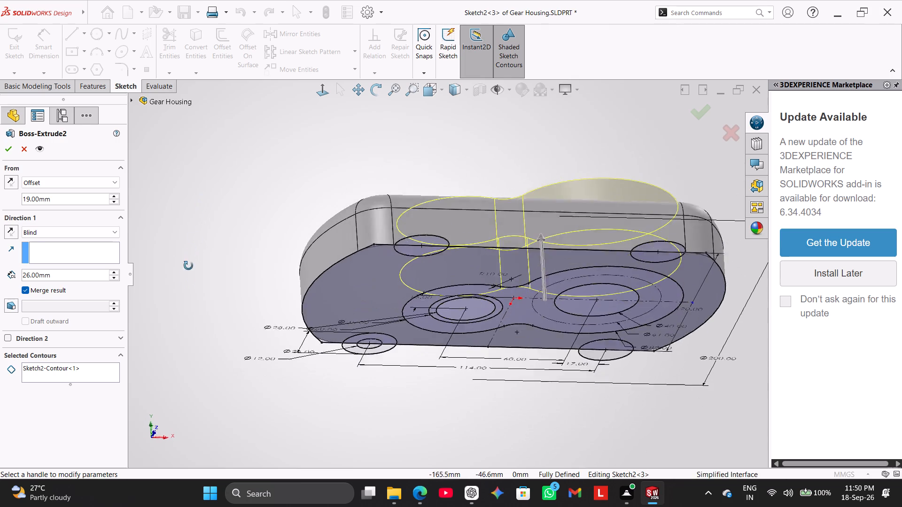
pyautogui.moveTo(188, 266); pyautogui.dragTo(186, 278, button='middle')
pyautogui.click(12, 153)
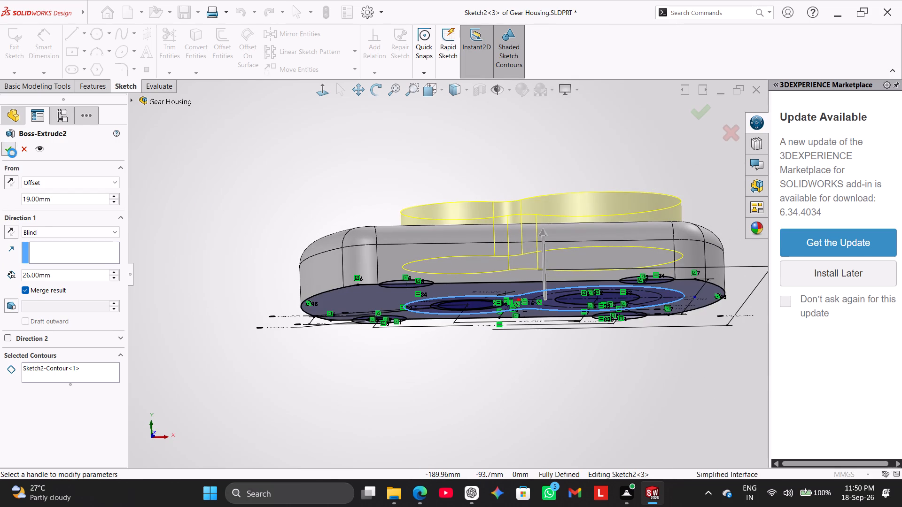
# Delete the existing shell (Shell2) and the figure-eight boss extrusion (Boss-Extrude2) from the housing.
pyautogui.moveTo(159, 393); pyautogui.dragTo(158, 384, button='middle')
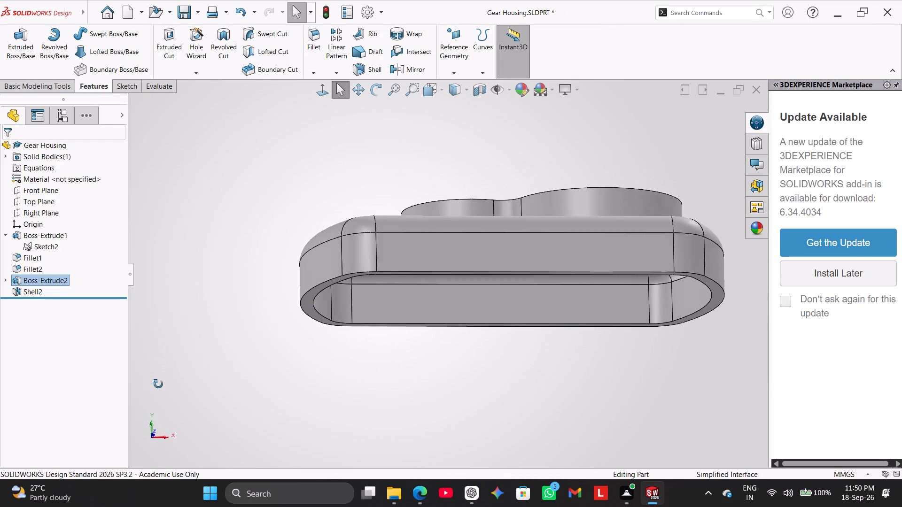
pyautogui.moveTo(158, 384); pyautogui.dragTo(164, 371, button='middle')
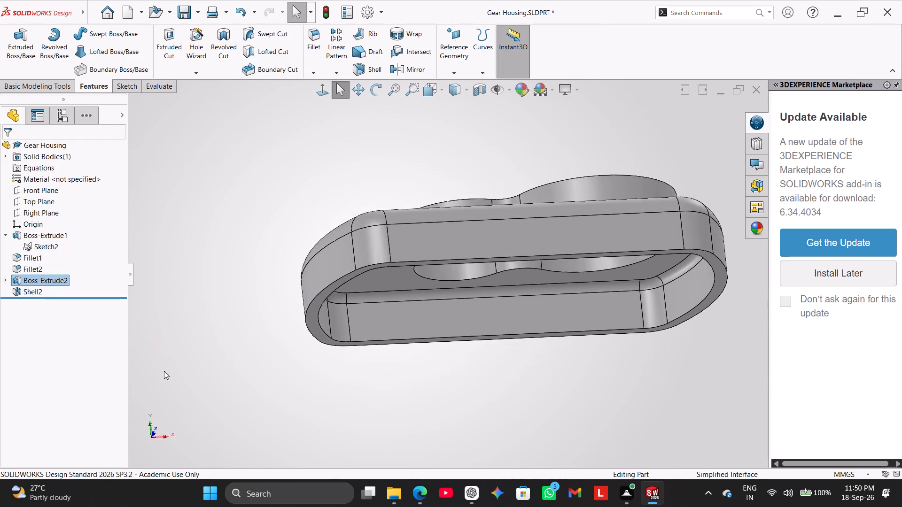
pyautogui.scroll(-1, 164, 371)
pyautogui.scroll(3, 177, 365)
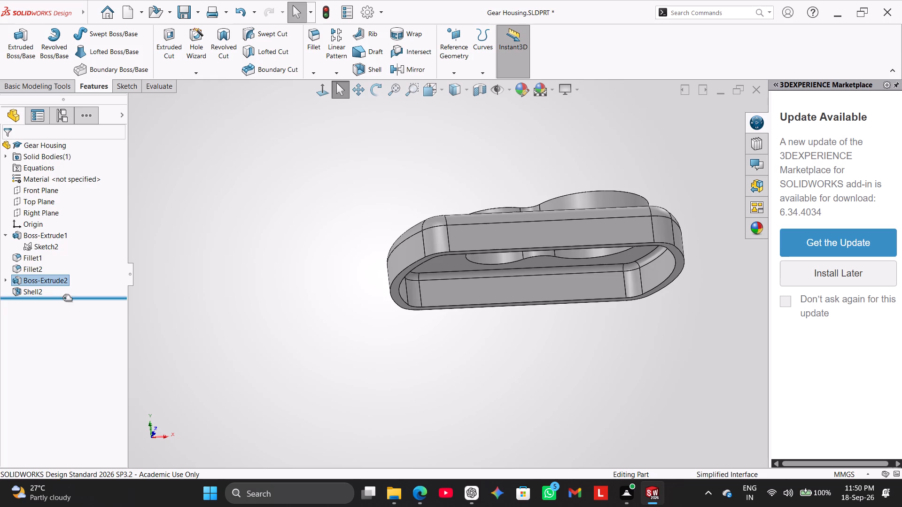
pyautogui.rightClick(58, 280)
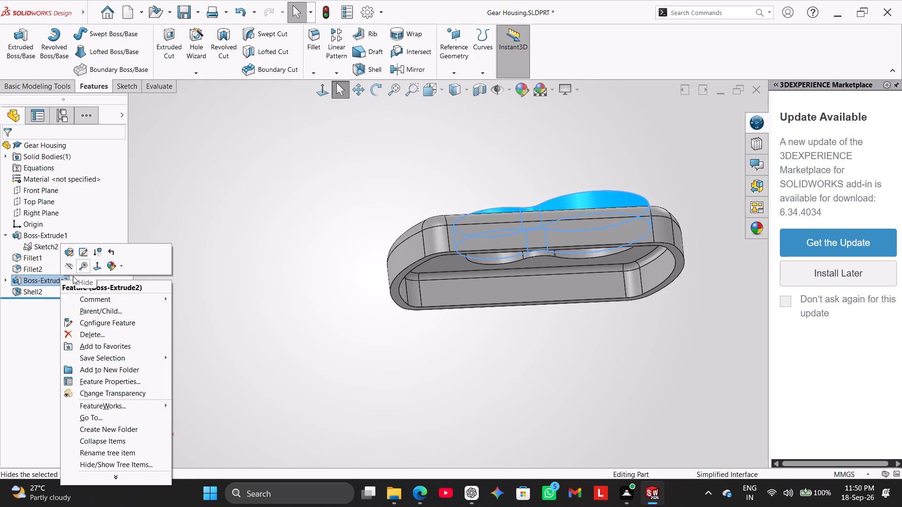
pyautogui.rightClick(33, 291)
pyautogui.click(61, 341)
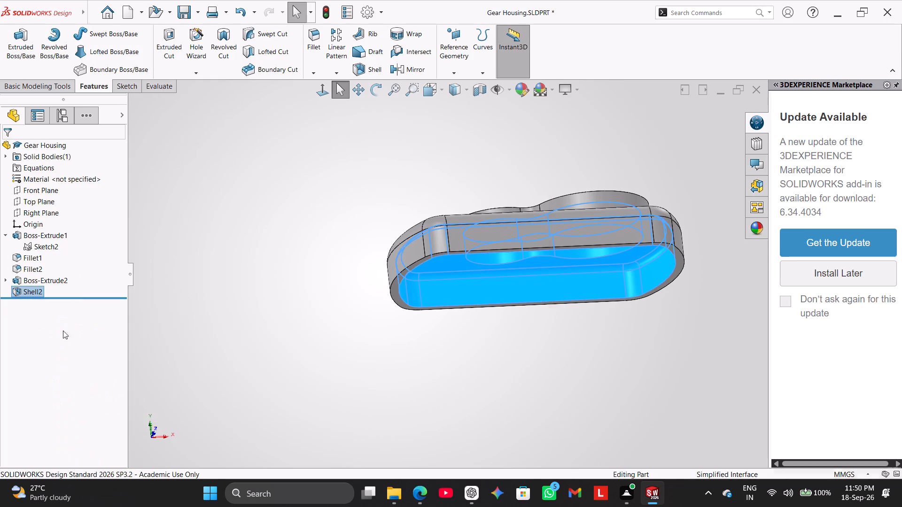
pyautogui.click(500, 180)
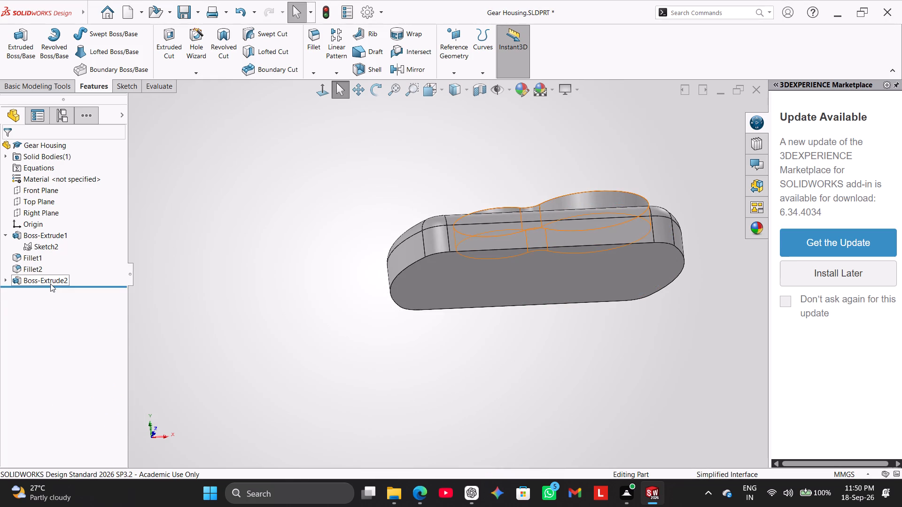
pyautogui.rightClick(50, 283)
pyautogui.click(78, 333)
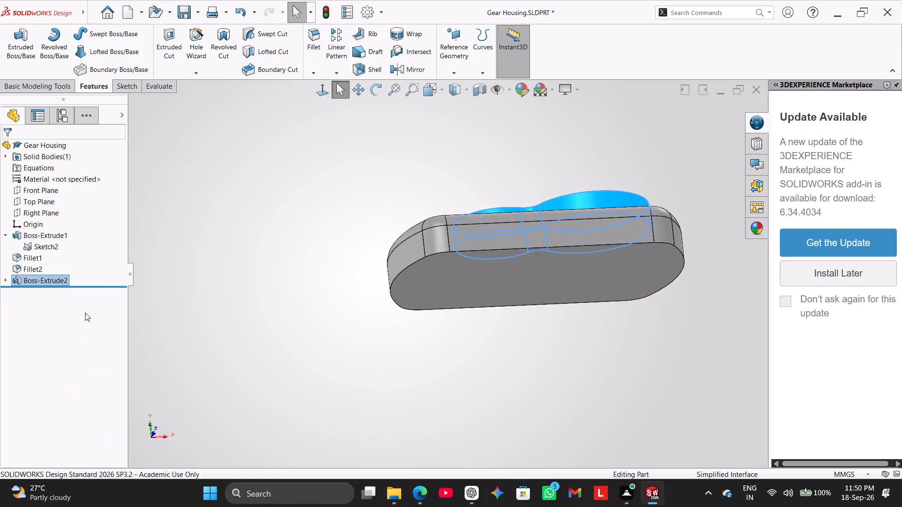
pyautogui.click(518, 178)
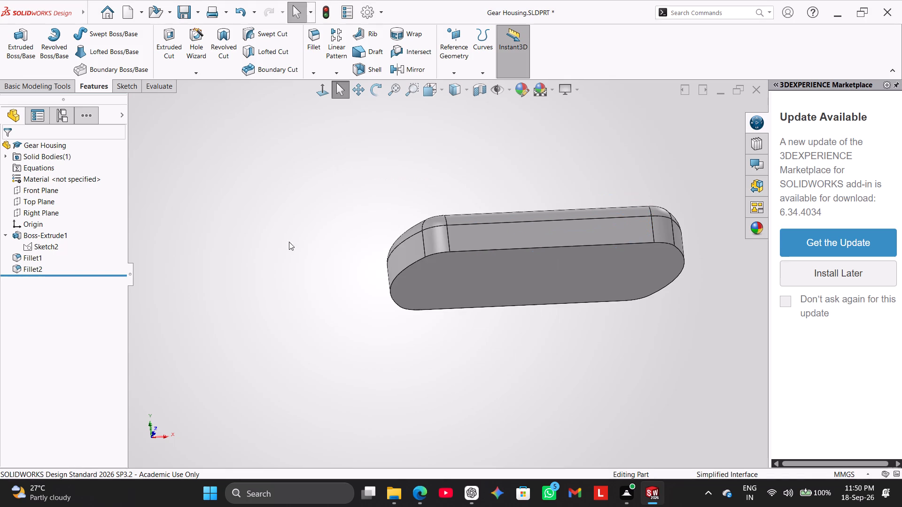
# Review the definition of the base plate extrusion (Boss-Extrude1) and close it without changing any values.
pyautogui.moveTo(267, 246); pyautogui.dragTo(259, 277, button='middle')
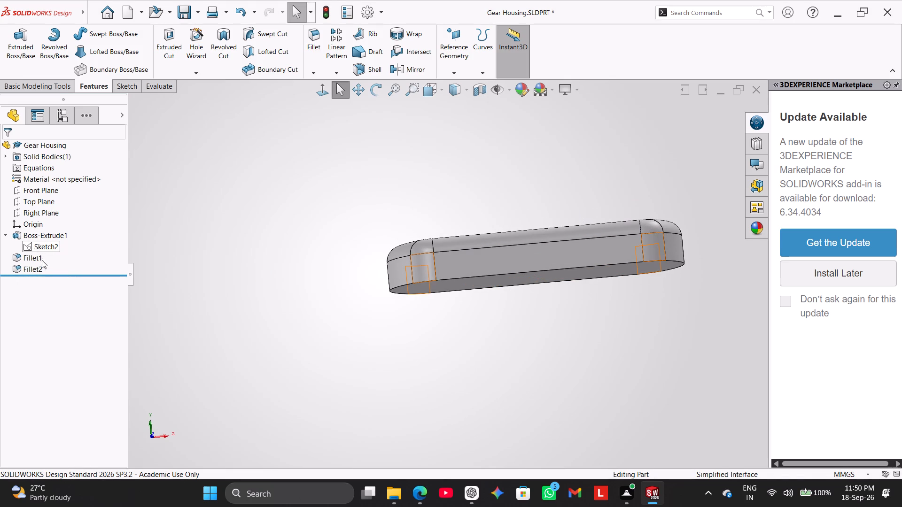
pyautogui.rightClick(45, 236)
pyautogui.click(54, 208)
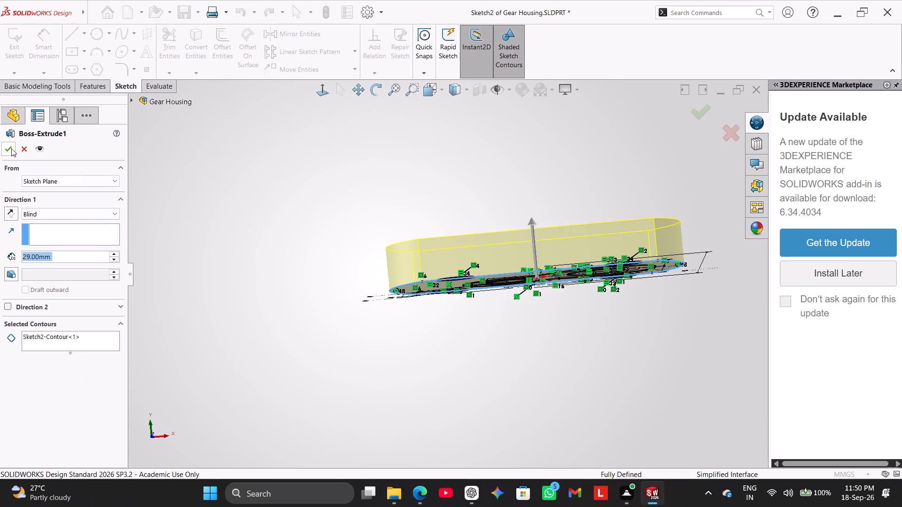
pyautogui.click(10, 146)
pyautogui.click(241, 285)
# Shell the filleted base body with a 6 mm wall thickness, removing its flat bottom face.
pyautogui.click(360, 72)
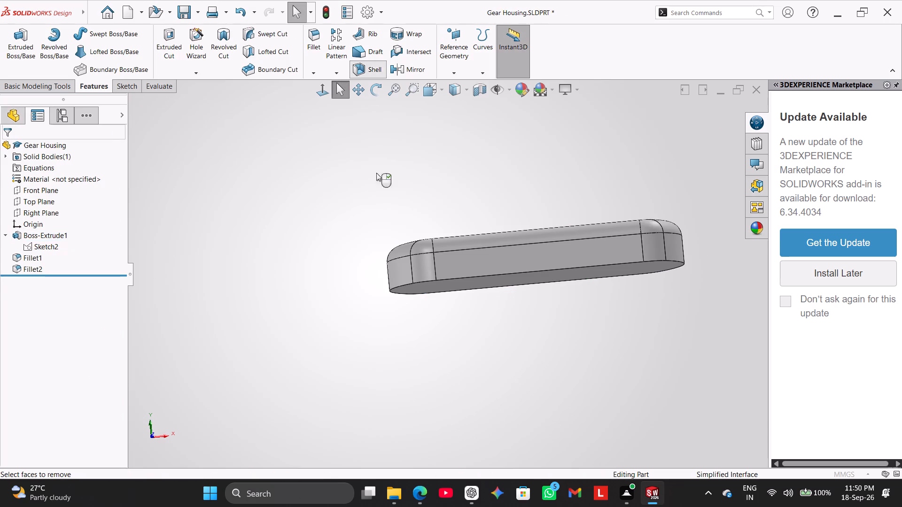
pyautogui.moveTo(368, 342); pyautogui.dragTo(356, 244, button='middle')
pyautogui.click(421, 265)
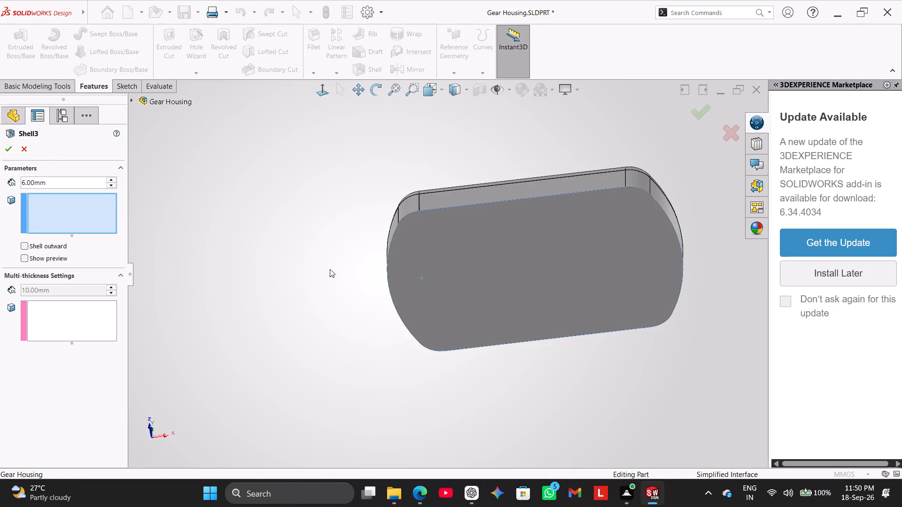
pyautogui.click(10, 148)
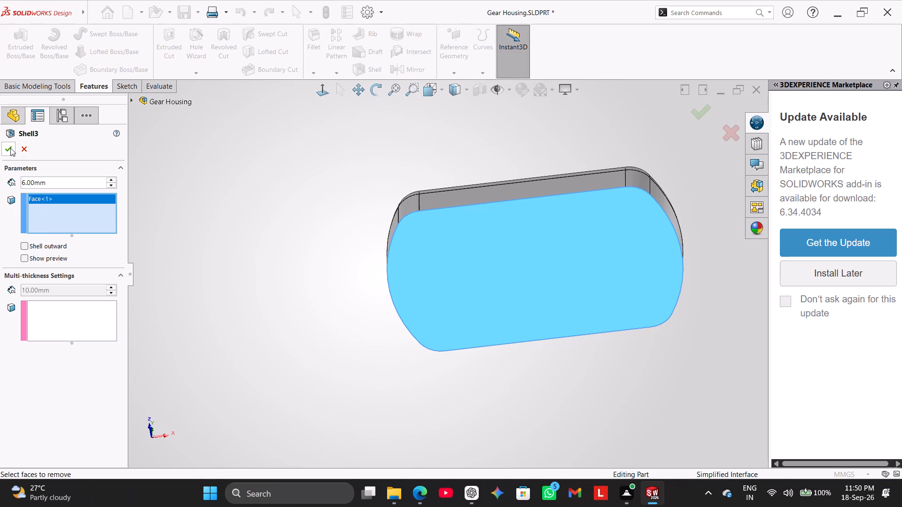
pyautogui.moveTo(261, 295); pyautogui.dragTo(262, 370, button='middle')
pyautogui.rightClick(253, 264)
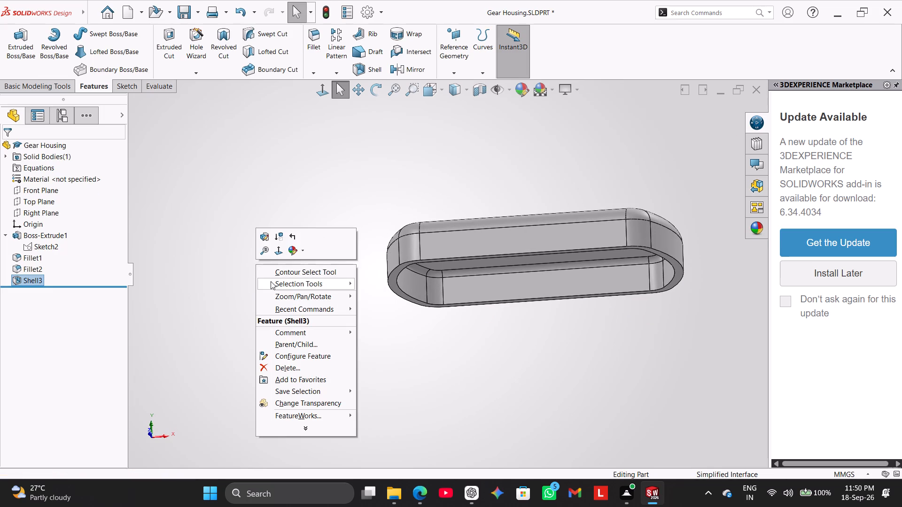
pyautogui.click(231, 229)
pyautogui.moveTo(236, 212); pyautogui.dragTo(245, 267, button='middle')
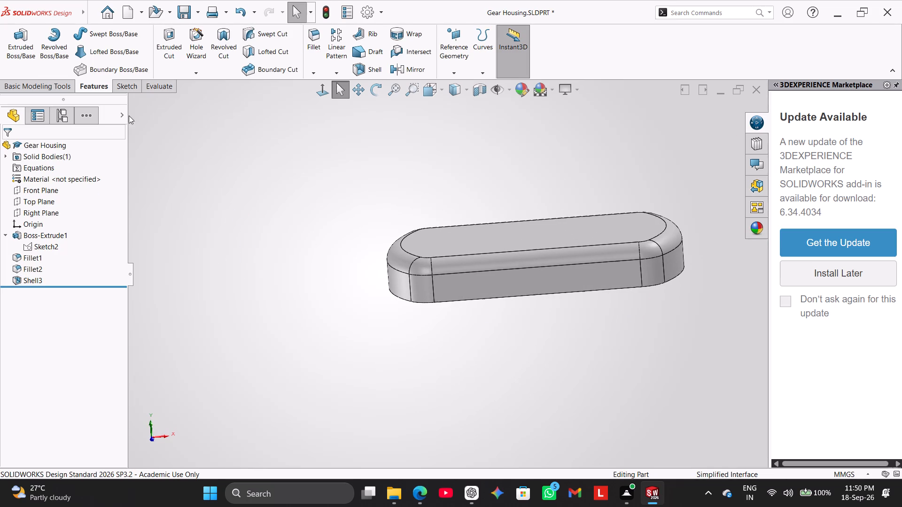
# Start a boss extrusion from Sketch2, replacing the whole-sketch selection with only the figure-eight contour.
pyautogui.click(15, 50)
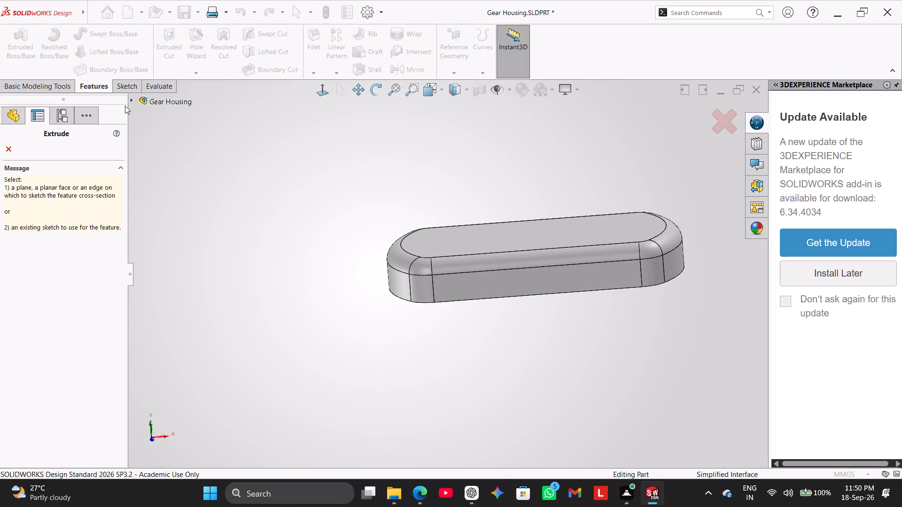
pyautogui.click(132, 101)
pyautogui.click(162, 195)
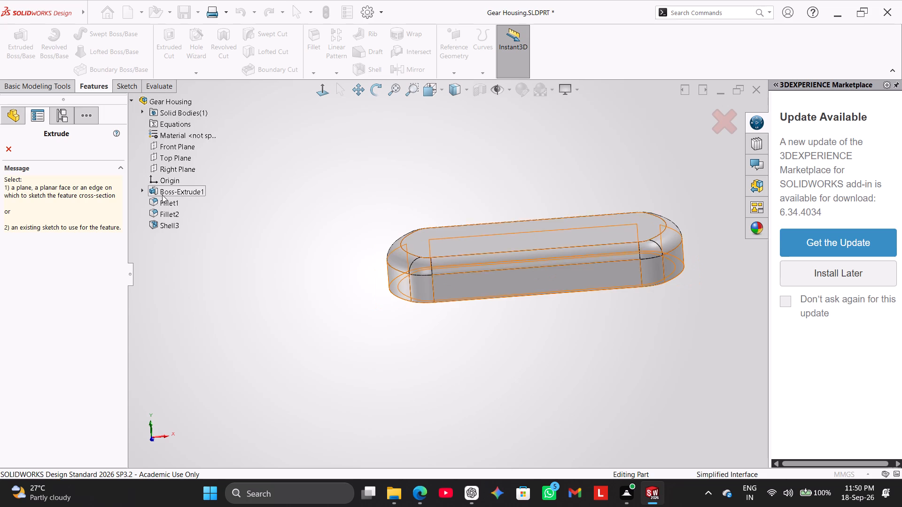
pyautogui.click(151, 188)
pyautogui.click(144, 189)
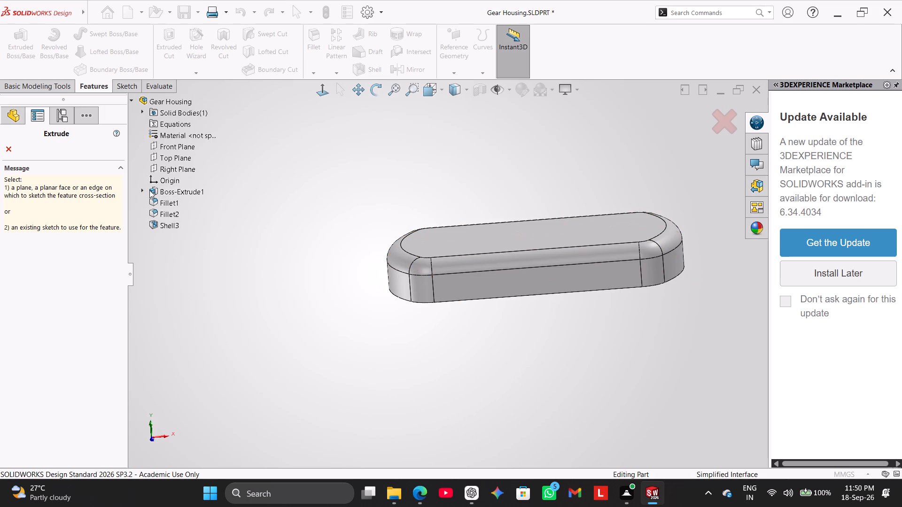
pyautogui.click(166, 200)
pyautogui.moveTo(292, 246); pyautogui.dragTo(296, 259, button='middle')
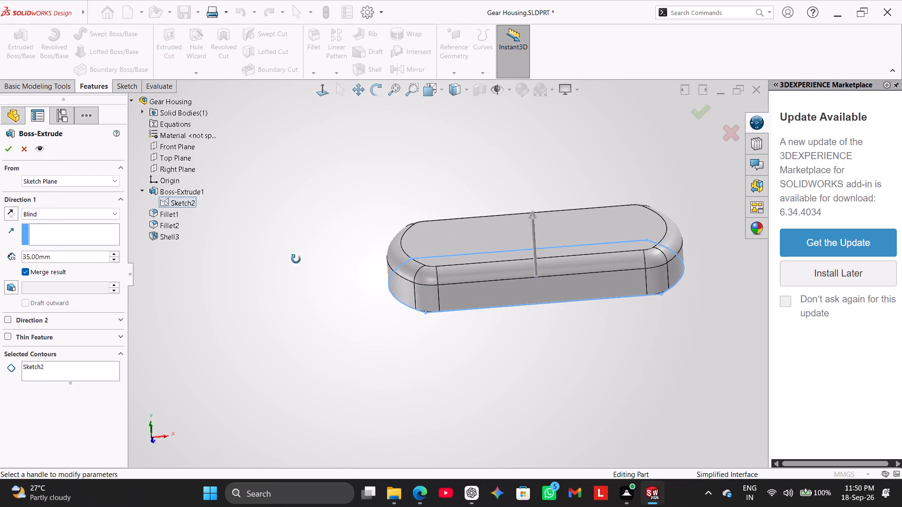
pyautogui.moveTo(296, 259); pyautogui.dragTo(295, 269, button='middle')
pyautogui.click(177, 200)
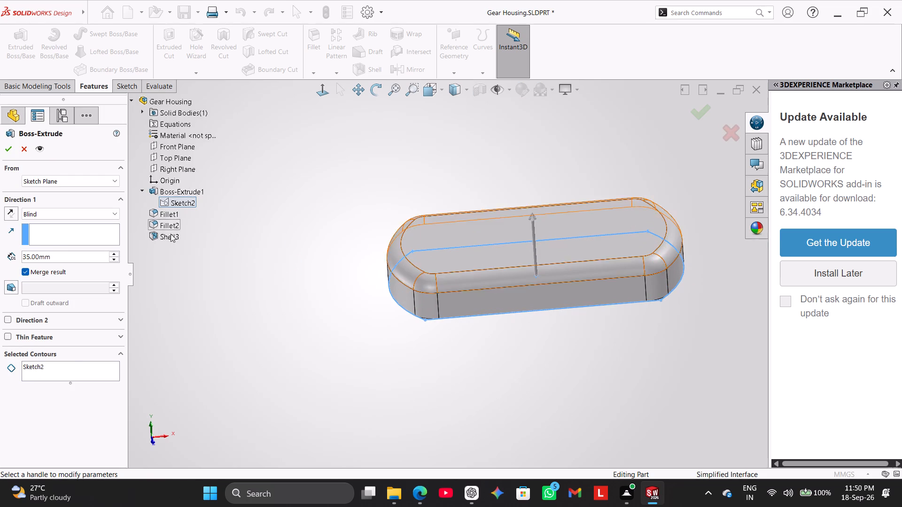
pyautogui.rightClick(70, 365)
pyautogui.click(101, 369)
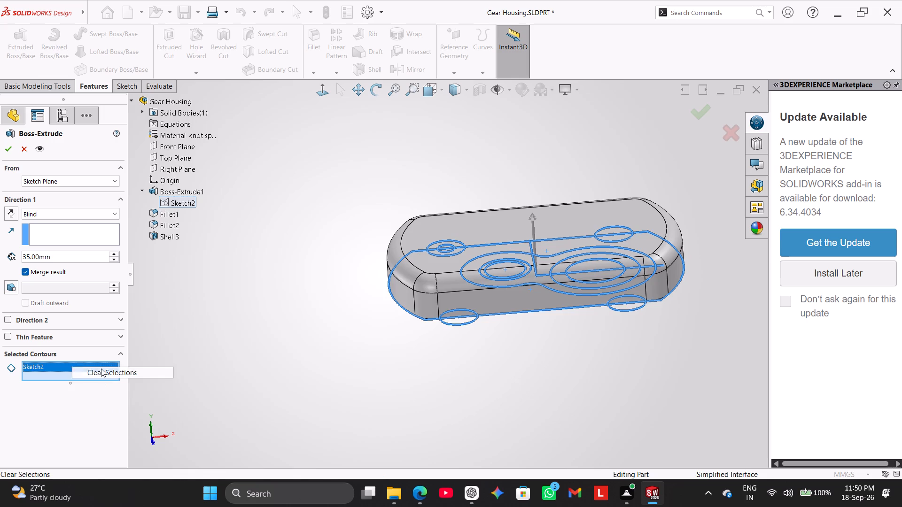
pyautogui.click(476, 284)
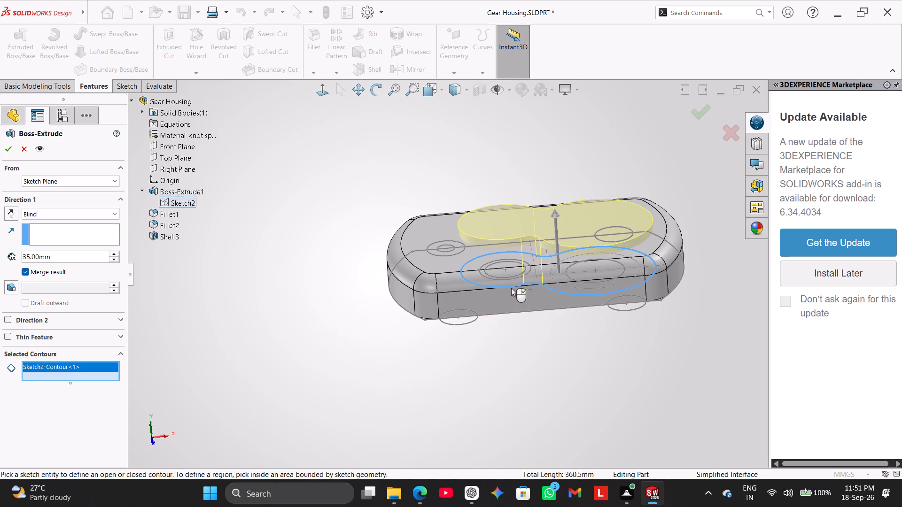
# Set the figure-eight boss extrusion to start at a 19 mm offset from its sketch plane.
pyautogui.moveTo(293, 271); pyautogui.dragTo(293, 269, button='middle')
pyautogui.moveTo(293, 269); pyautogui.dragTo(305, 203, button='middle')
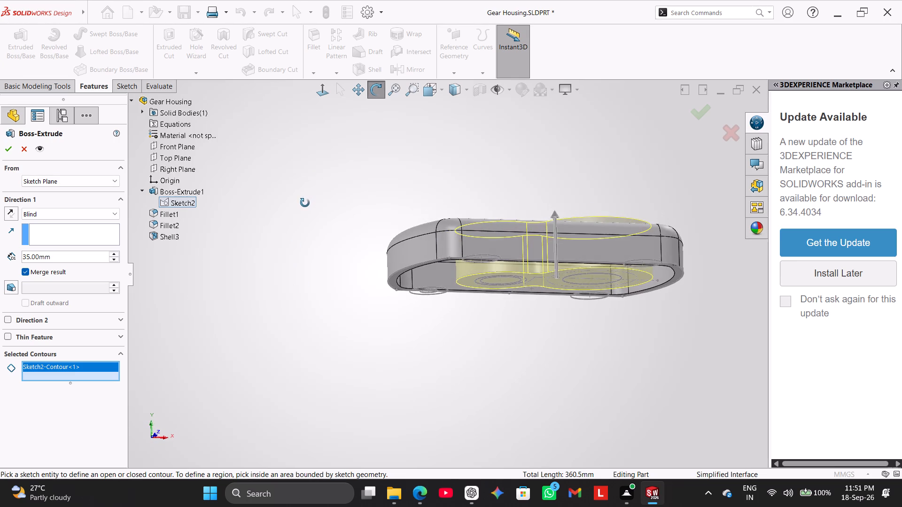
pyautogui.moveTo(305, 203); pyautogui.dragTo(308, 175, button='middle')
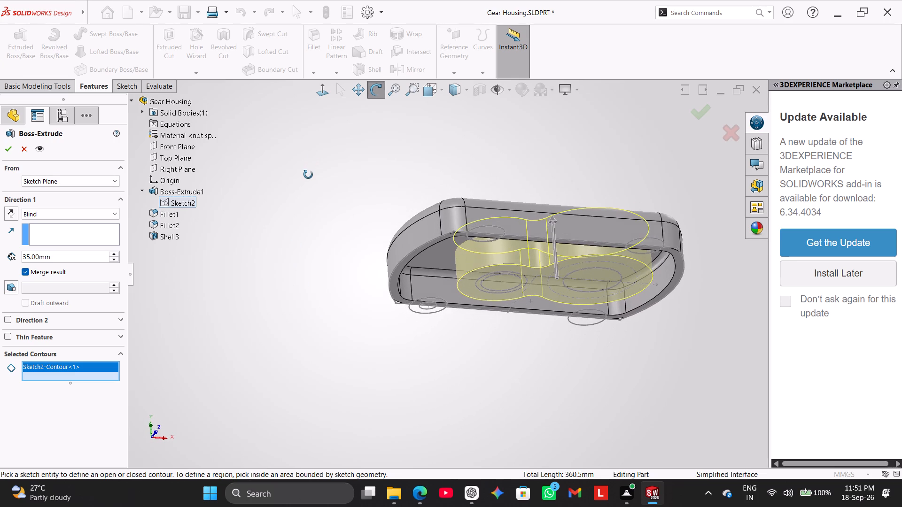
pyautogui.moveTo(308, 175); pyautogui.dragTo(294, 178, button='middle')
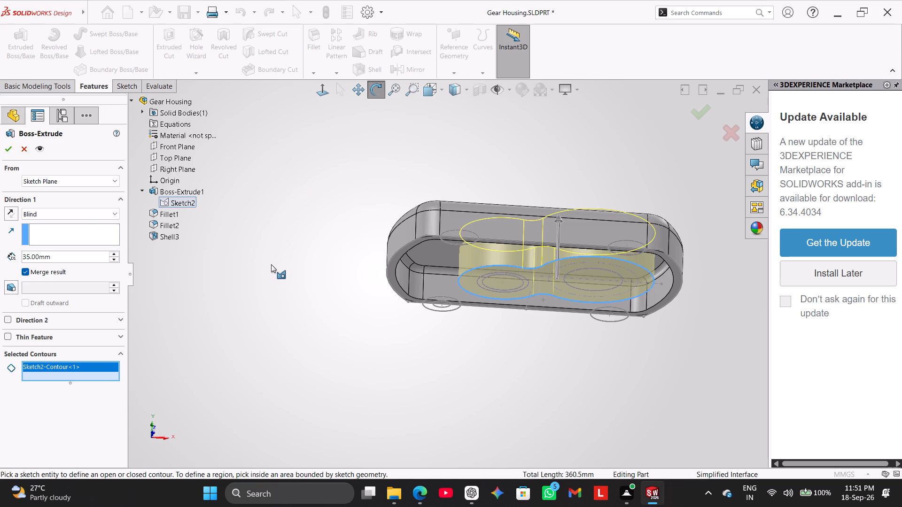
pyautogui.click(78, 183)
pyautogui.click(86, 216)
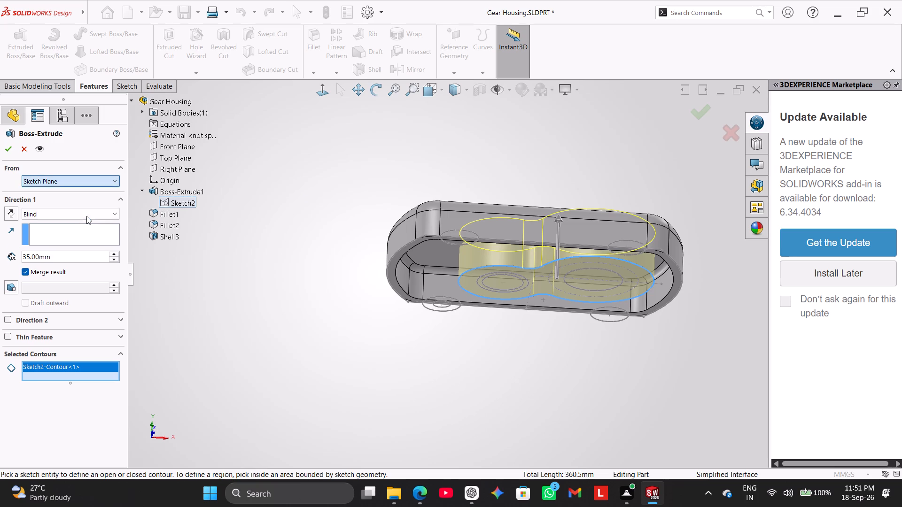
pyautogui.click(79, 199)
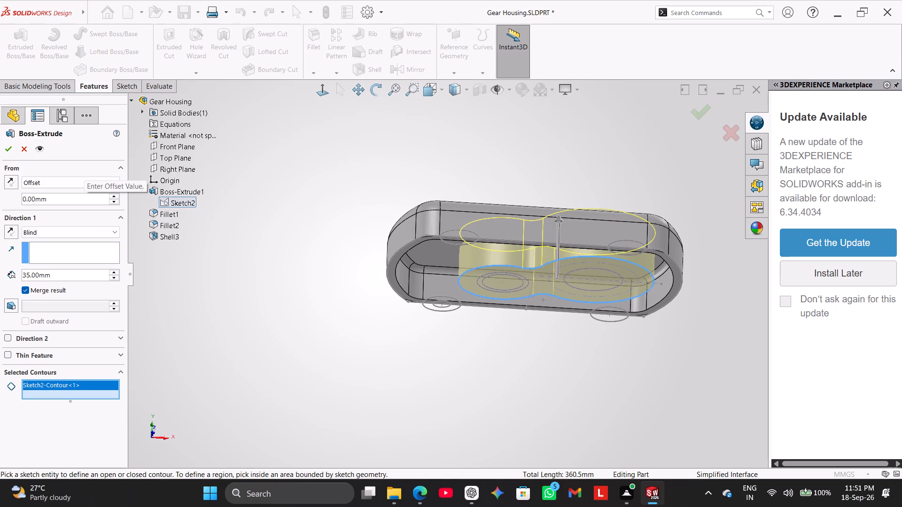
pyautogui.press('BackSpace')
pyautogui.press('BackSpace')
pyautogui.press('BackSpace')
pyautogui.press('BackSpace')
pyautogui.press('BackSpace')
pyautogui.press('BackSpace')
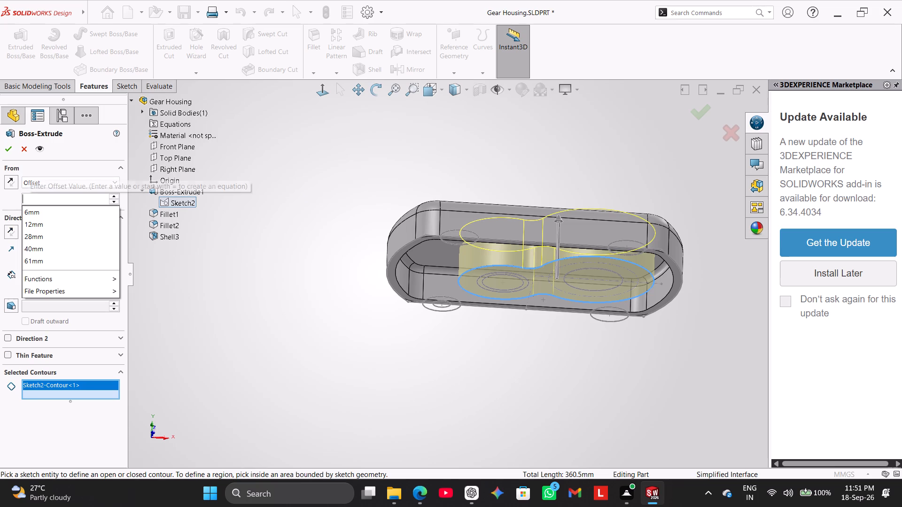
pyautogui.write('19')
pyautogui.press('Return')
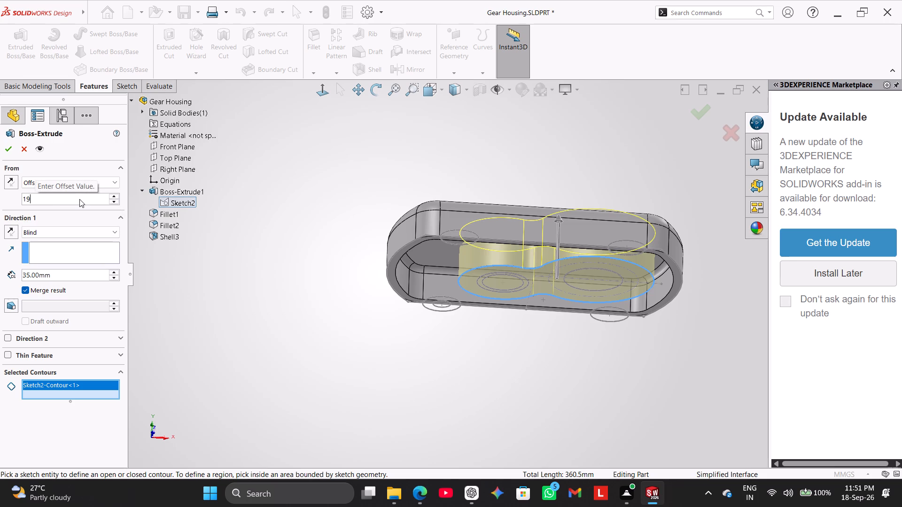
# Set the blind depth of the figure-eight boss to 26 mm and create the merged extrusion.
pyautogui.doubleClick(86, 278)
pyautogui.write('26')
pyautogui.press('Return')
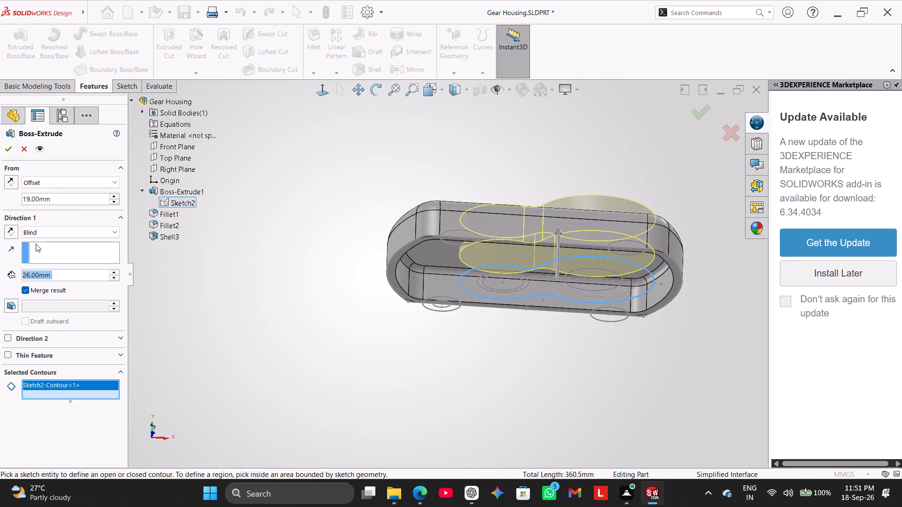
pyautogui.click(9, 153)
# Edit the figure-eight boss so its extrusion starts at a 45 mm offset from the sketch plane.
pyautogui.middleClick(301, 343)
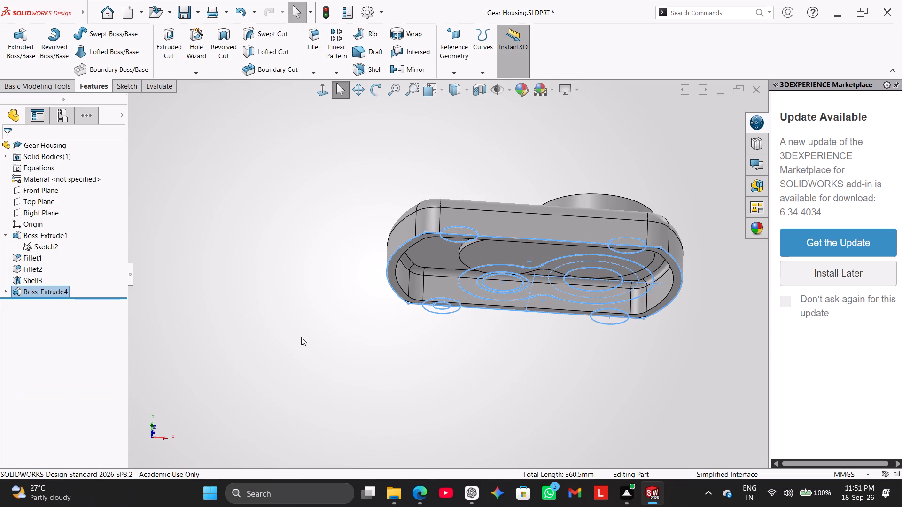
pyautogui.moveTo(301, 337); pyautogui.dragTo(273, 372, button='middle')
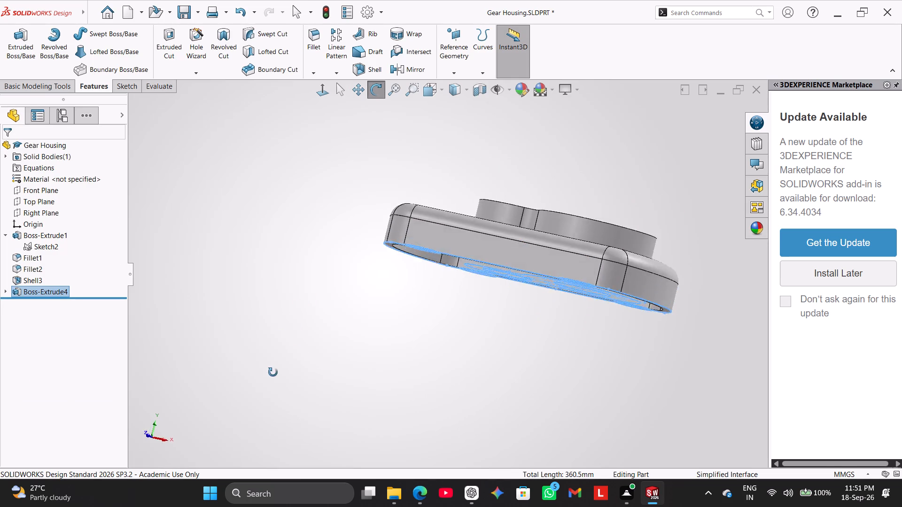
pyautogui.moveTo(273, 372); pyautogui.dragTo(285, 398, button='middle')
pyautogui.rightClick(40, 293)
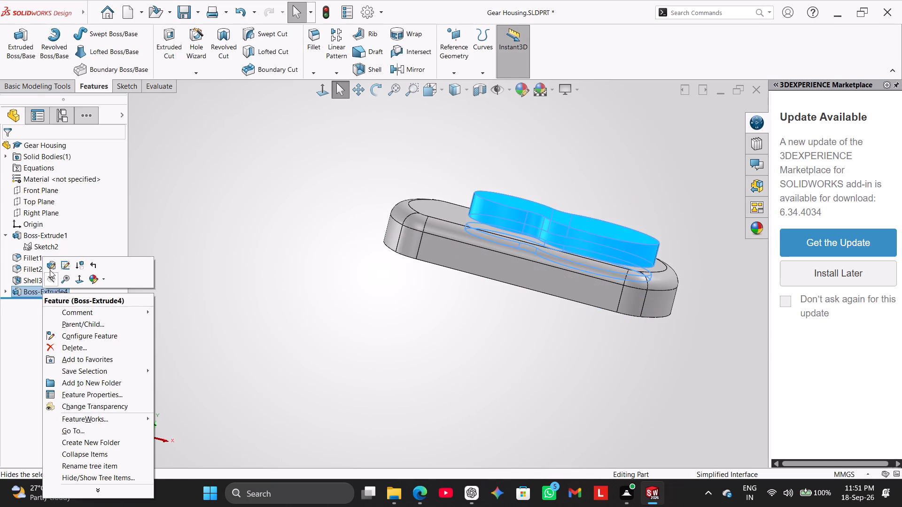
pyautogui.click(51, 267)
pyautogui.click(62, 198)
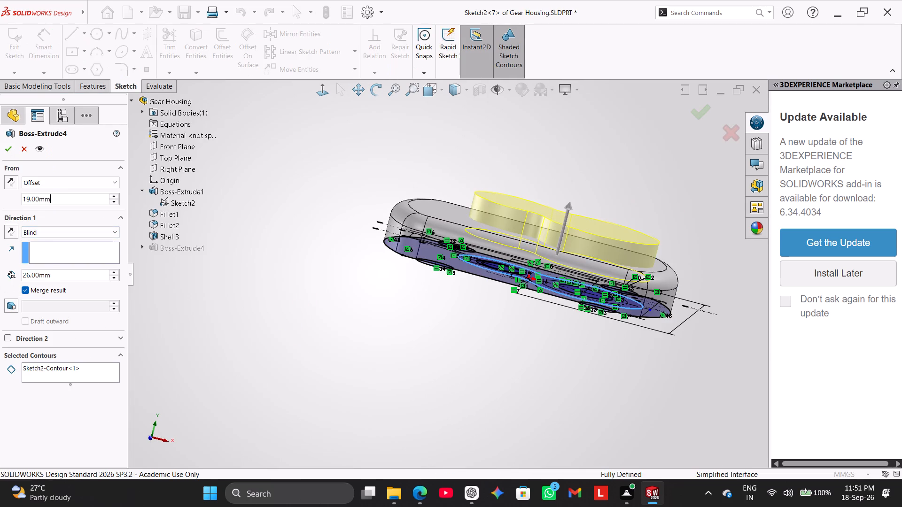
pyautogui.press('BackSpace')
pyautogui.press('BackSpace')
pyautogui.press('BackSpace')
pyautogui.press('BackSpace')
pyautogui.press('BackSpace')
pyautogui.press('BackSpace')
pyautogui.press('BackSpace')
pyautogui.press('BackSpace')
pyautogui.press('BackSpace')
pyautogui.press('BackSpace')
pyautogui.press('BackSpace')
pyautogui.press('BackSpace')
pyautogui.press('BackSpace')
pyautogui.press('BackSpace')
pyautogui.press('BackSpace')
pyautogui.press('BackSpace')
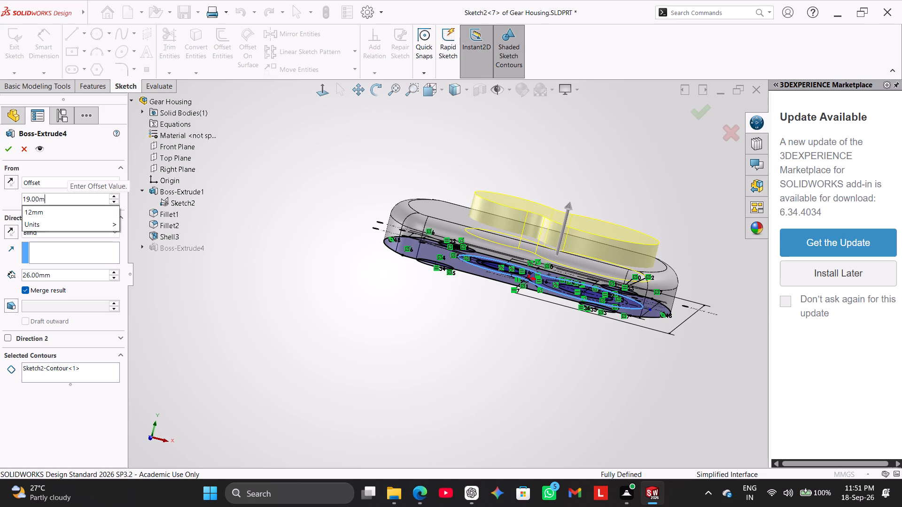
pyautogui.write('45')
pyautogui.press('Return')
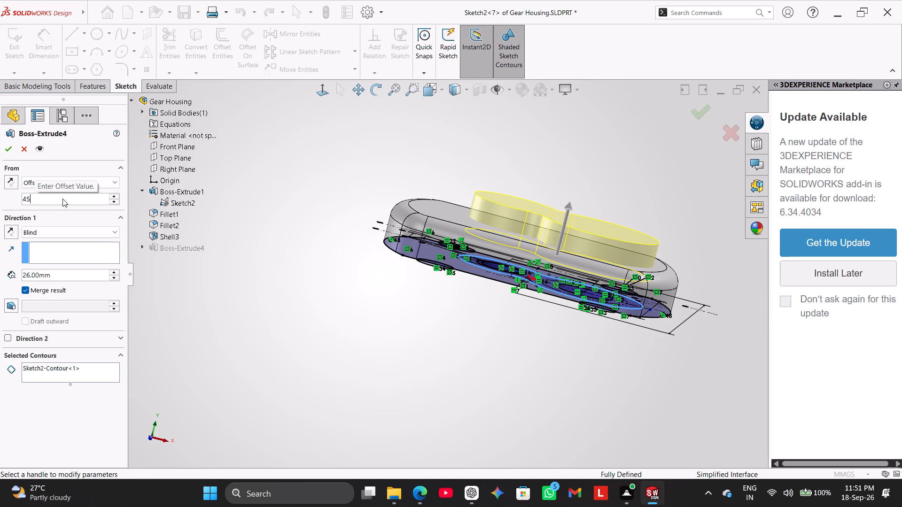
# Reverse the figure-eight boss's 26 mm blind extrusion so it runs back toward the base, keeping the offset direction.
pyautogui.click(8, 184)
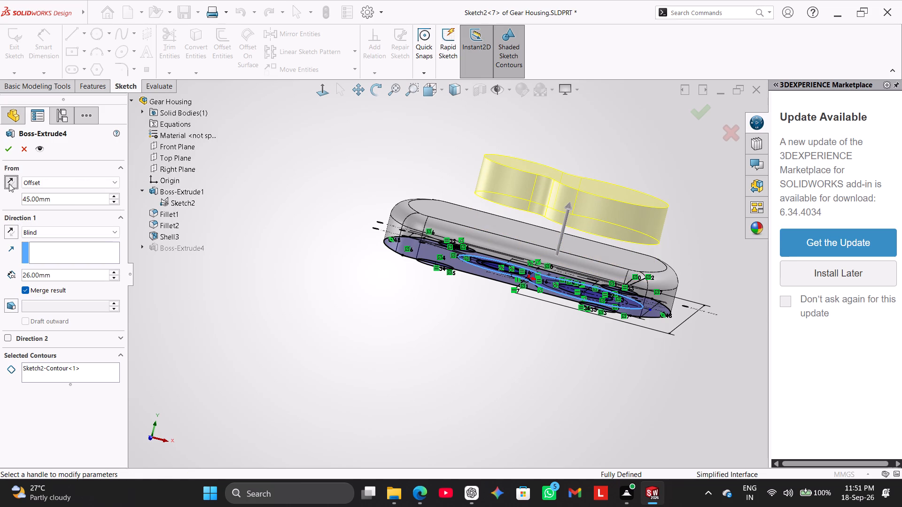
pyautogui.click(9, 184)
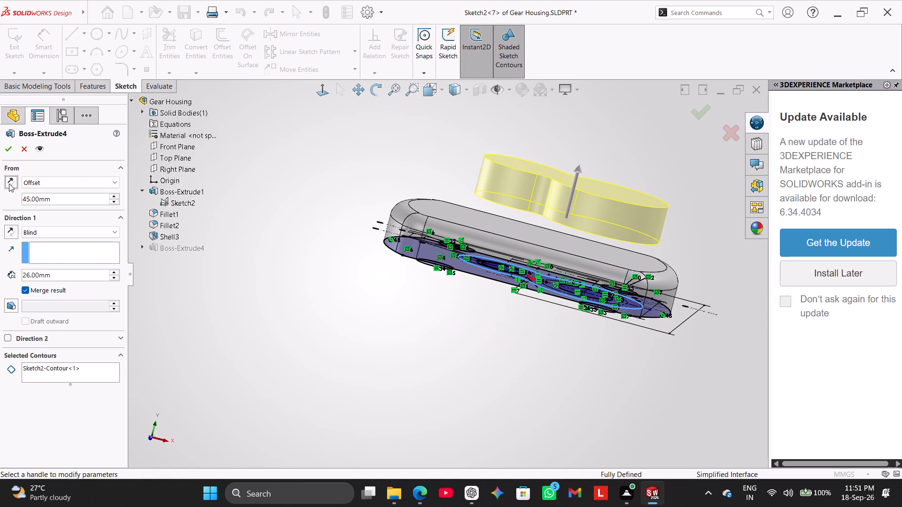
pyautogui.click(13, 227)
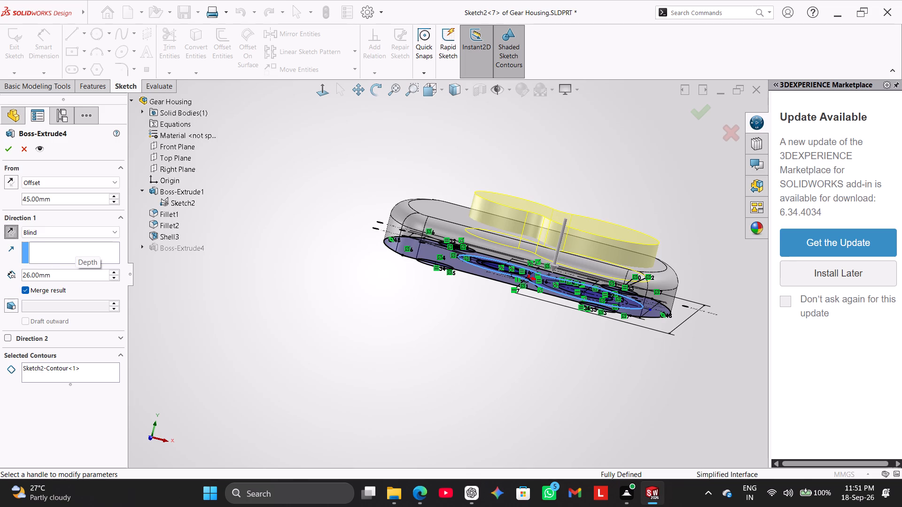
pyautogui.click(14, 148)
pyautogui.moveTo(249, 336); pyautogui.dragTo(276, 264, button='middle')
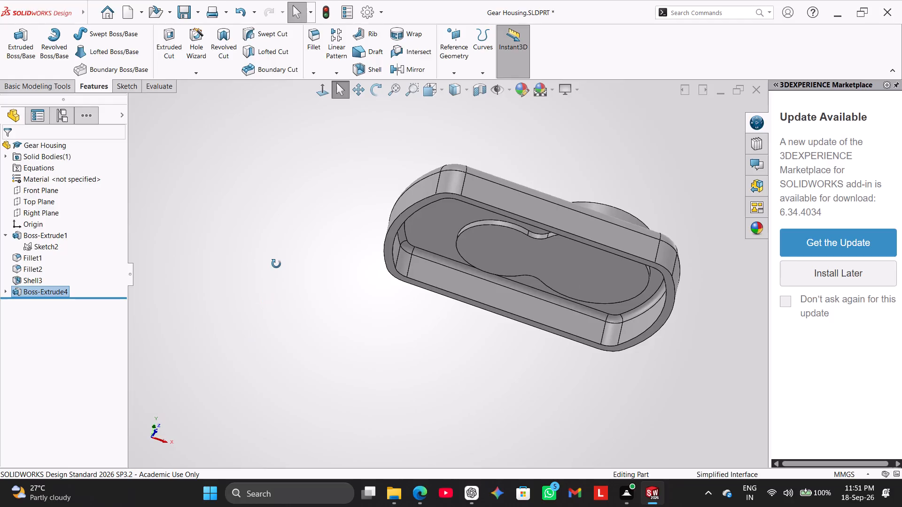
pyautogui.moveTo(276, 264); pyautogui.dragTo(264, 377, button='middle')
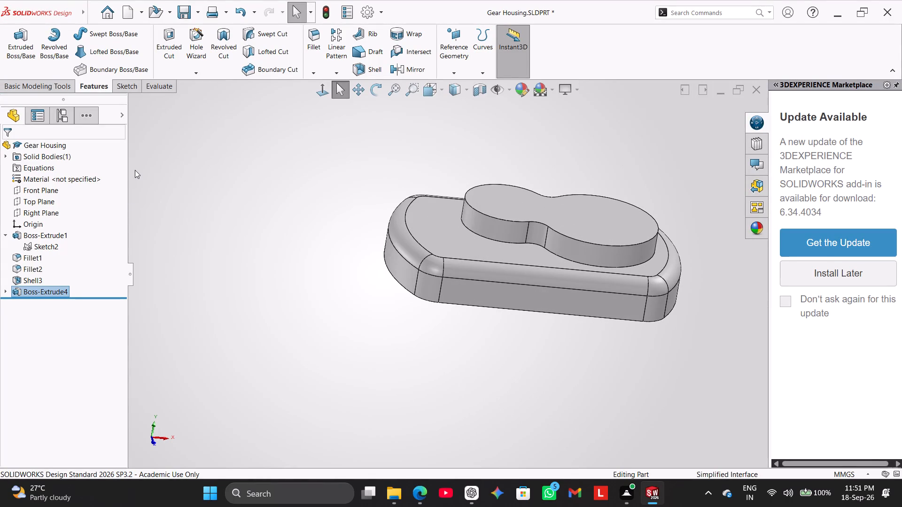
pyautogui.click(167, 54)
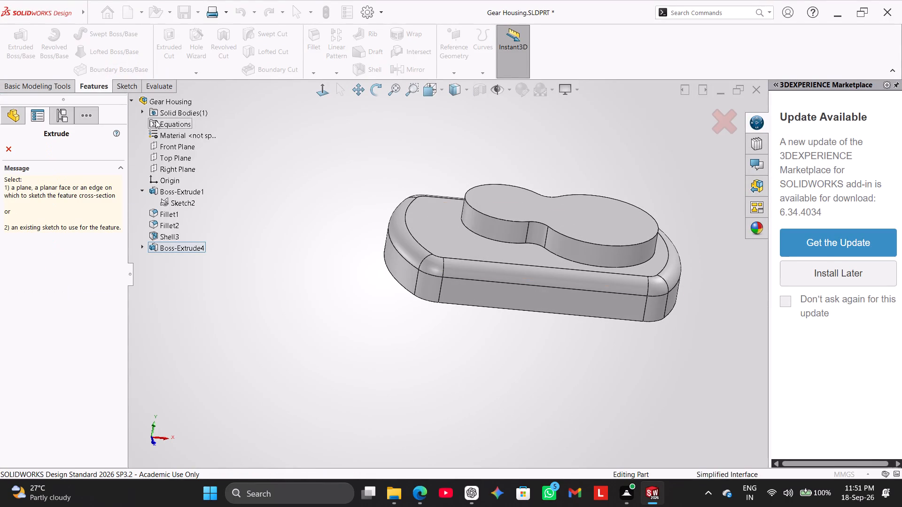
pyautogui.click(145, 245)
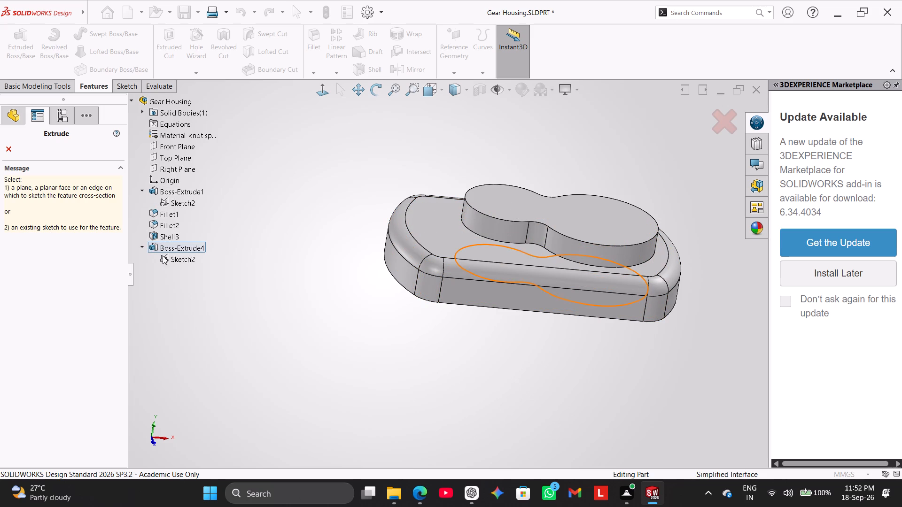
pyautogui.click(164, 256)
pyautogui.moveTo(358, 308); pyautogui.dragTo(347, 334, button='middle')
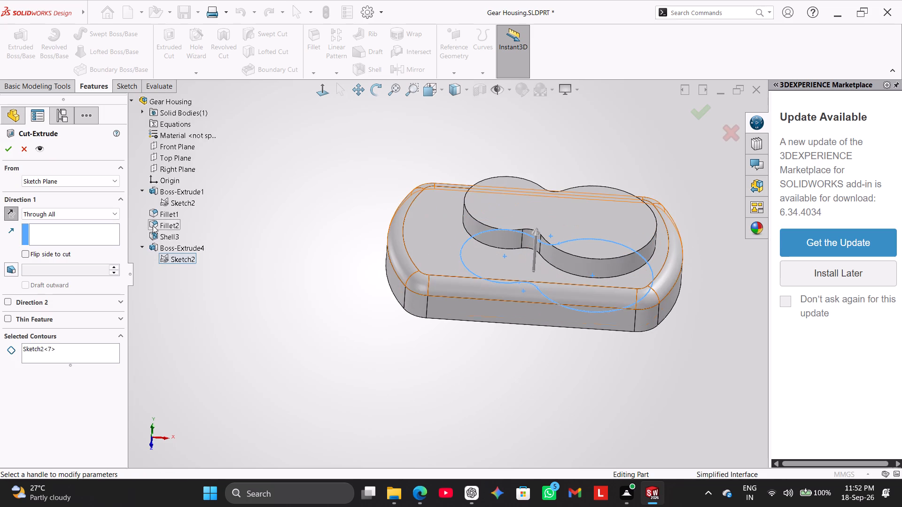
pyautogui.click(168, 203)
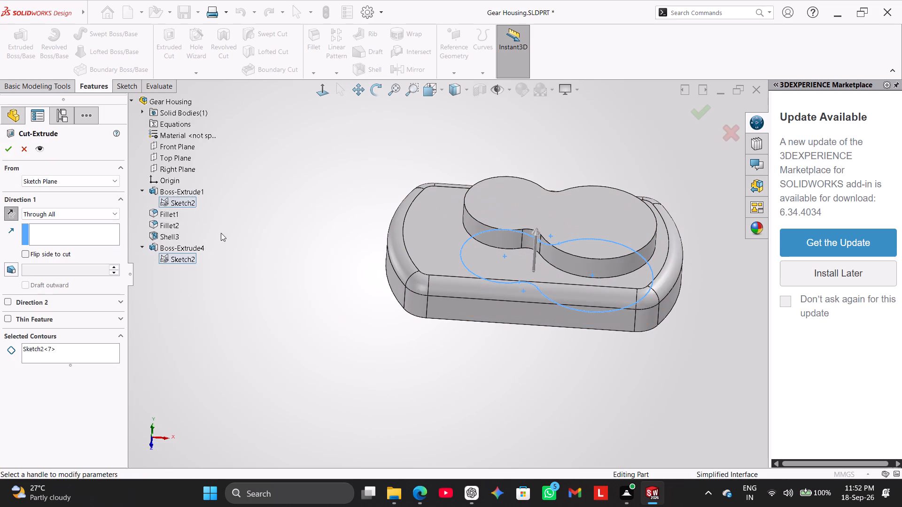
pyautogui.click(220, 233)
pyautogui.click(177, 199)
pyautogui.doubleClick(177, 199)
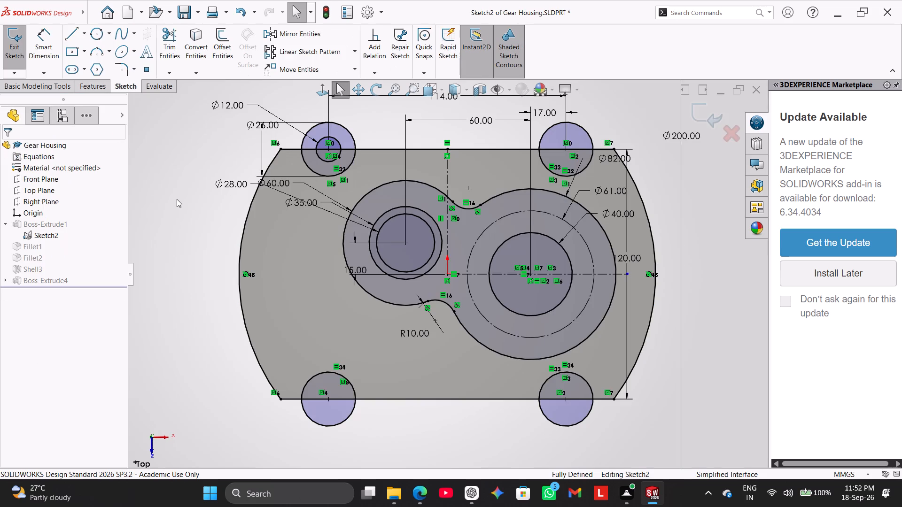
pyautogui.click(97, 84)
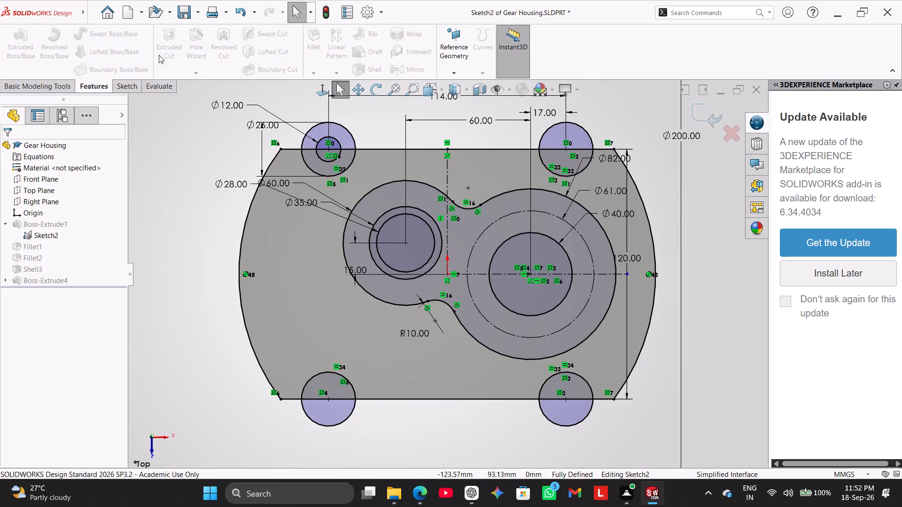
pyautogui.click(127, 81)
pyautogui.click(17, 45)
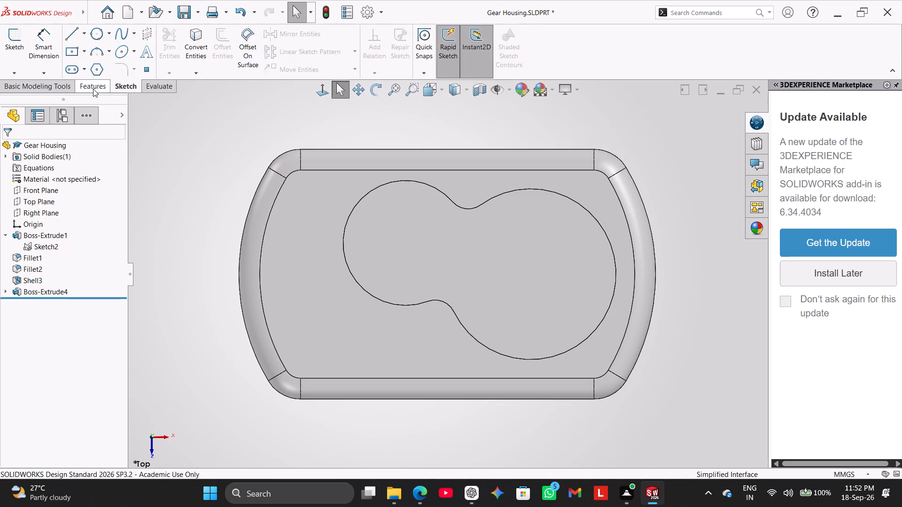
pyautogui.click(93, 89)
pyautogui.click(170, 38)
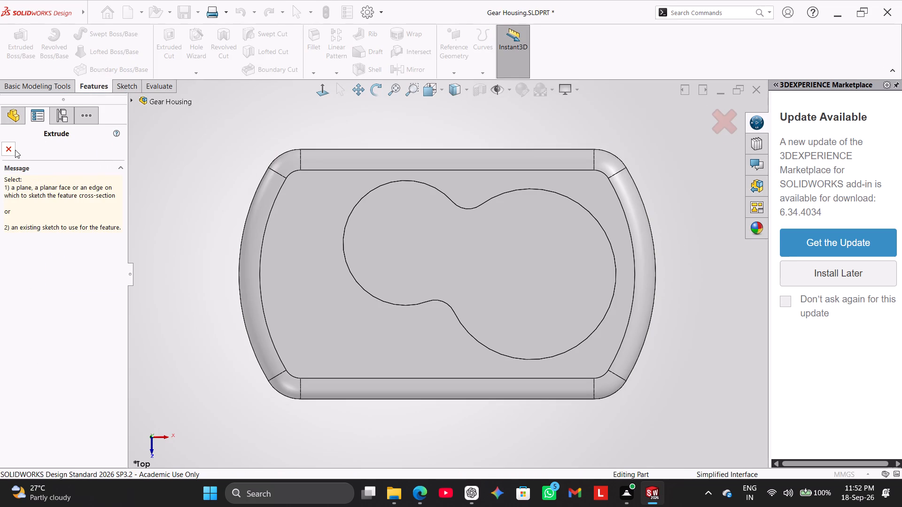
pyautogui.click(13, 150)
# Cut the 28 mm circle of Sketch2 through all, using only that contour instead of the whole sketch.
pyautogui.click(168, 46)
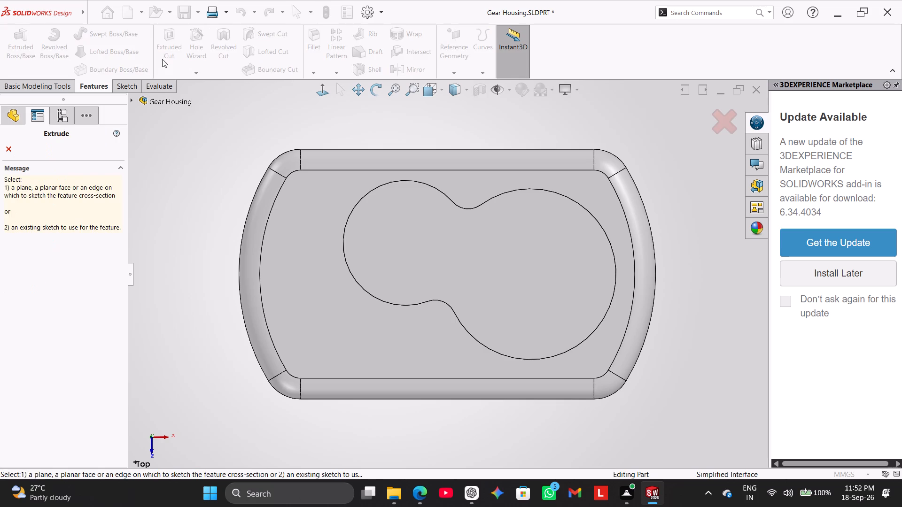
pyautogui.click(129, 100)
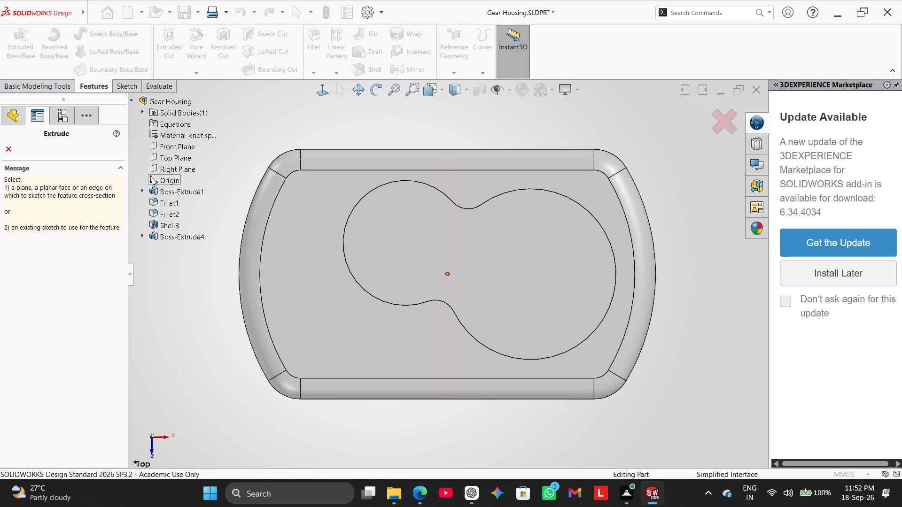
pyautogui.click(143, 190)
pyautogui.click(164, 200)
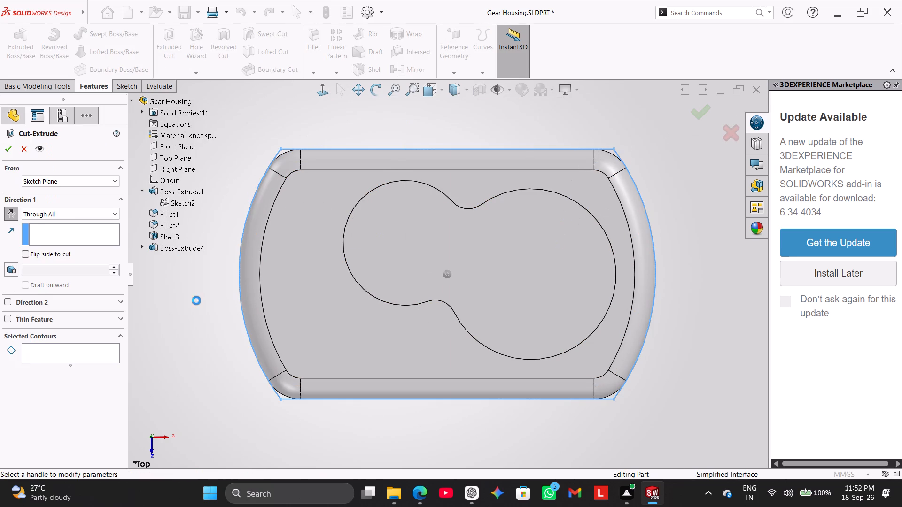
pyautogui.moveTo(198, 302); pyautogui.dragTo(225, 239, button='middle')
pyautogui.moveTo(214, 327); pyautogui.dragTo(218, 259, button='middle')
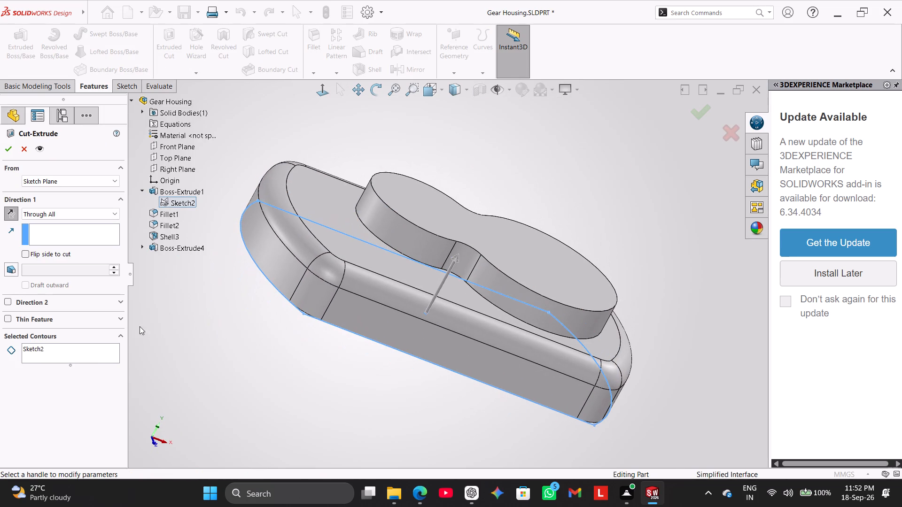
pyautogui.rightClick(86, 351)
pyautogui.click(111, 357)
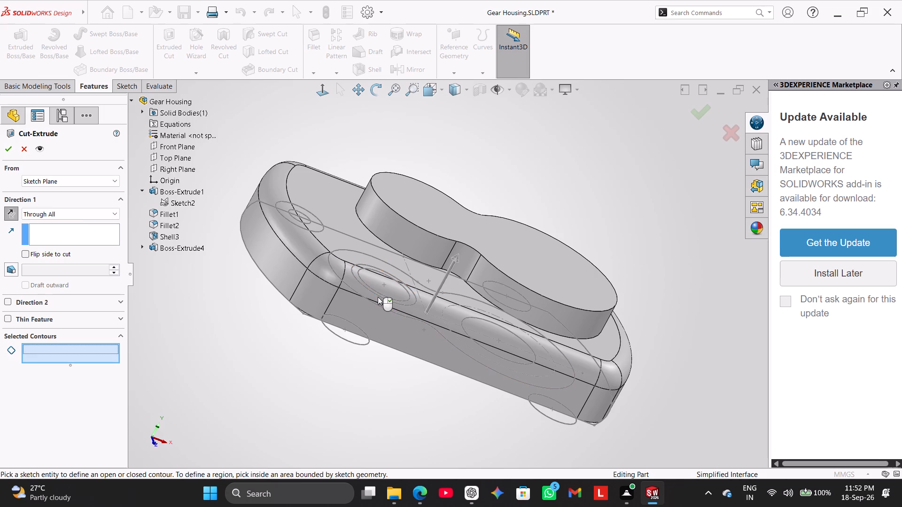
pyautogui.click(373, 291)
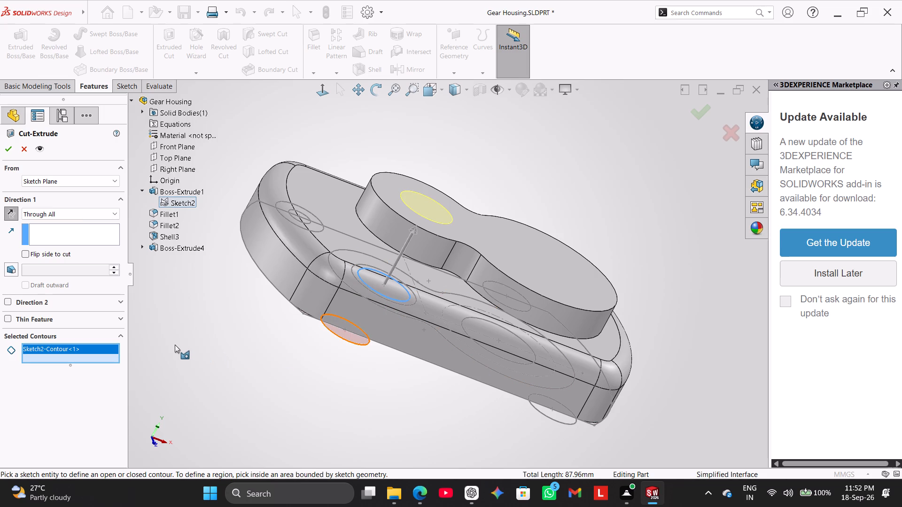
pyautogui.click(5, 147)
# Edit the through-all cut to add the 40 mm circle at the figure-eight's larger lobe as a second contour.
pyautogui.moveTo(204, 357); pyautogui.dragTo(233, 252, button='middle')
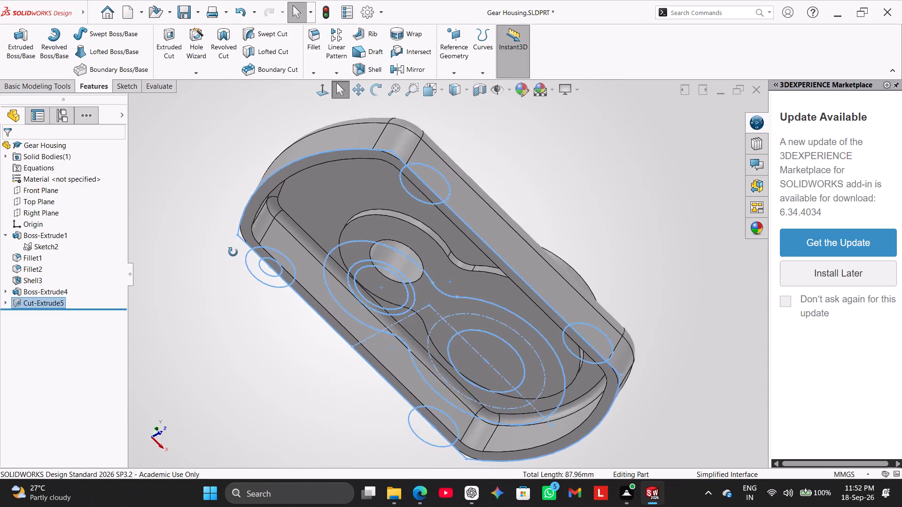
pyautogui.moveTo(233, 252); pyautogui.dragTo(190, 361, button='middle')
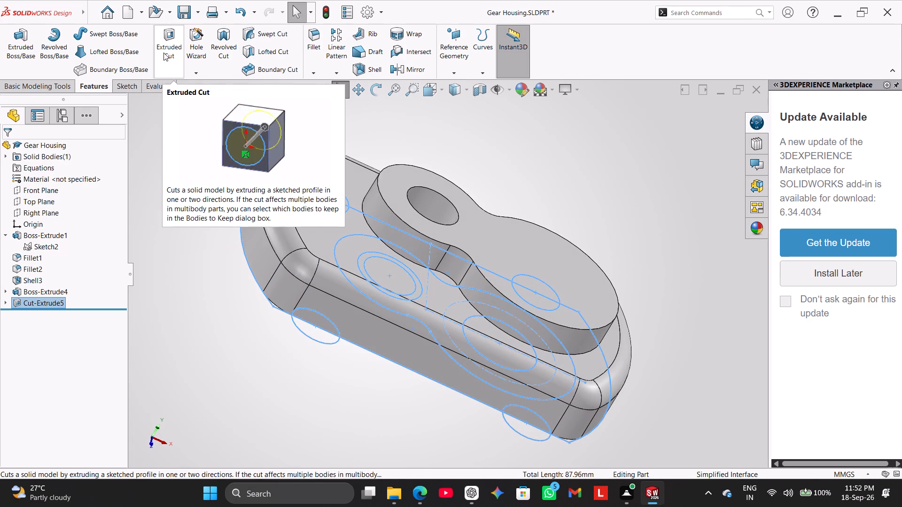
pyautogui.rightClick(50, 300)
pyautogui.click(66, 273)
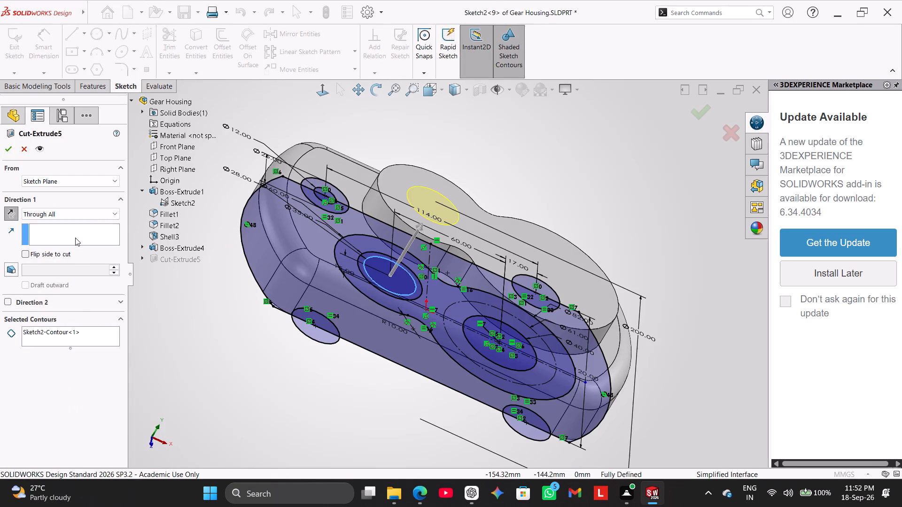
pyautogui.click(89, 335)
pyautogui.click(166, 365)
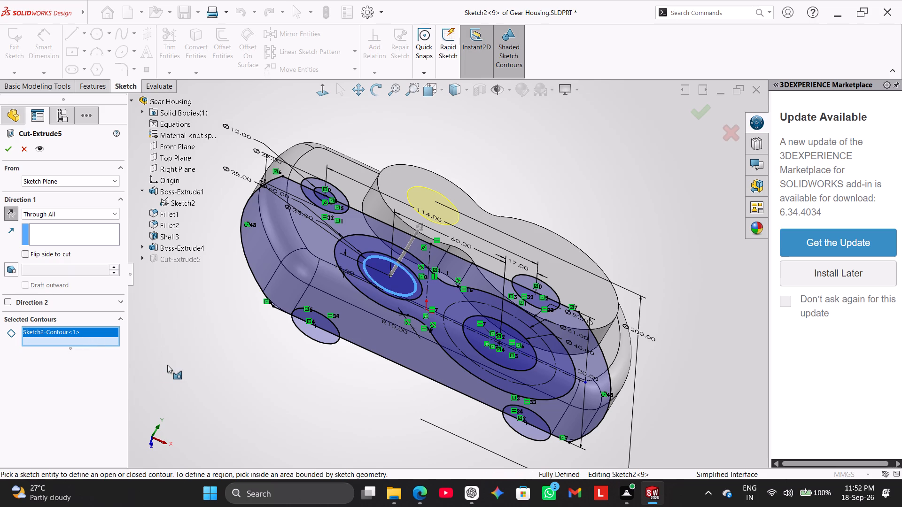
pyautogui.click(505, 368)
pyautogui.moveTo(343, 424); pyautogui.dragTo(306, 419, button='middle')
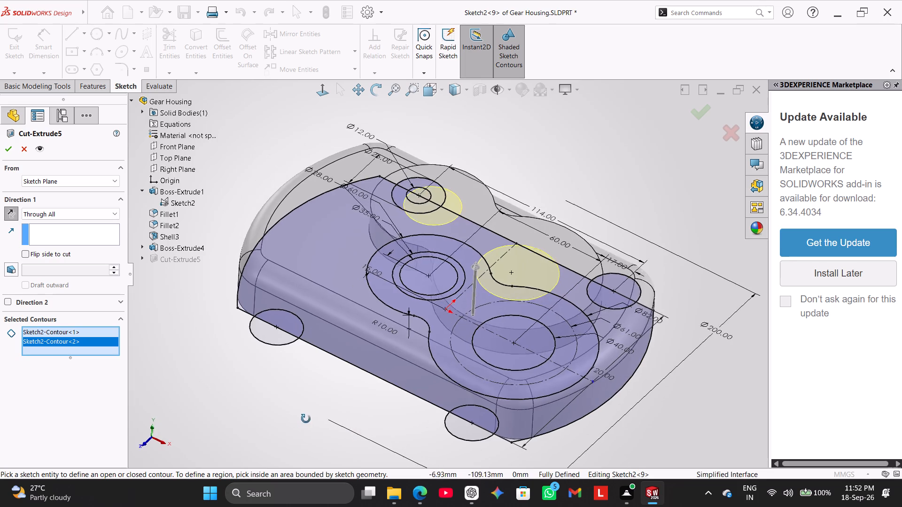
pyautogui.moveTo(306, 419); pyautogui.dragTo(317, 406, button='middle')
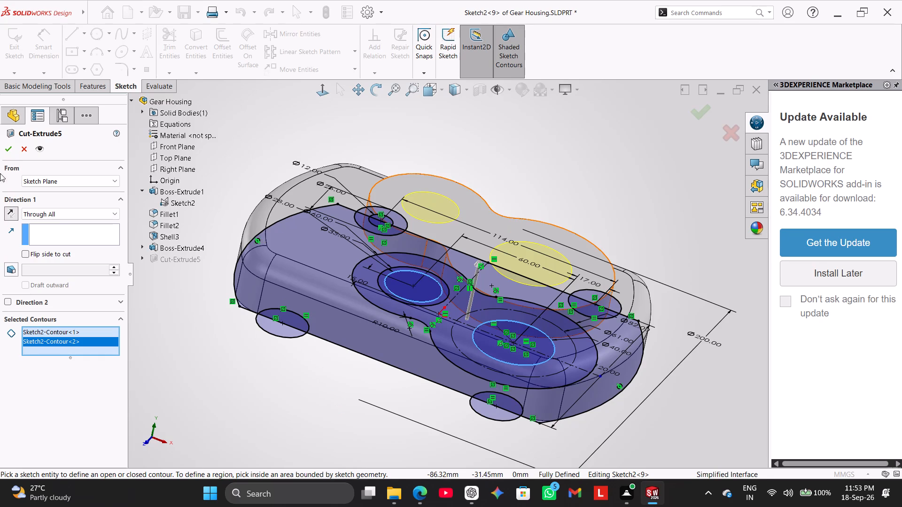
pyautogui.click(11, 148)
# Set up an extruded cut from Sketch2 using only the 35 mm circle at the figure-eight's smaller lobe, blind 5 mm deep.
pyautogui.moveTo(189, 240); pyautogui.dragTo(186, 286, button='middle')
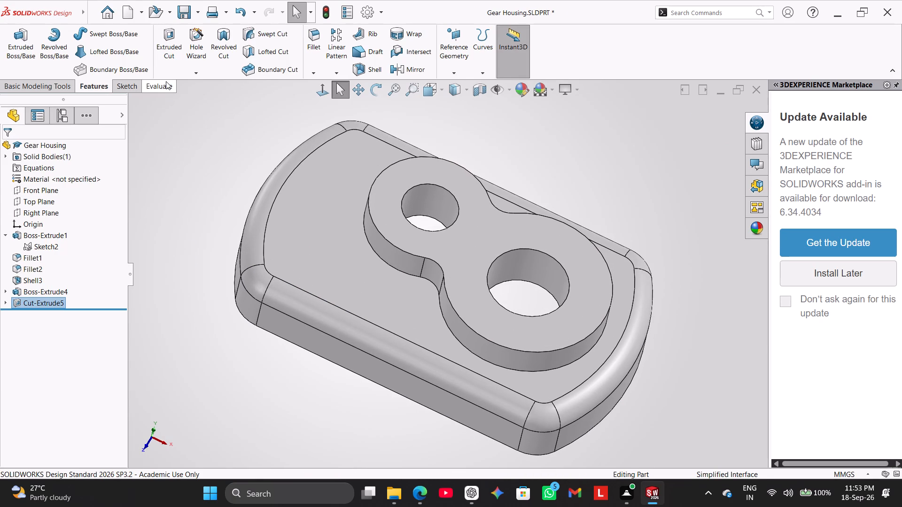
pyautogui.click(175, 44)
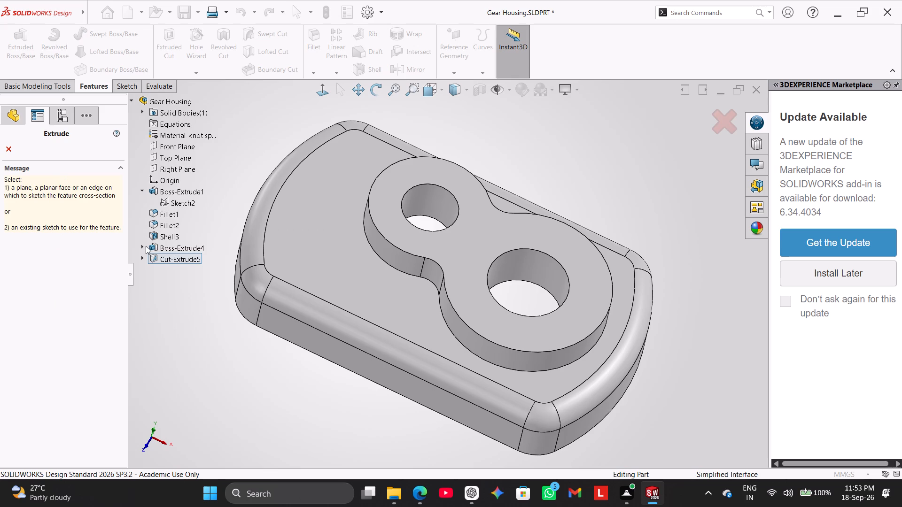
pyautogui.click(171, 198)
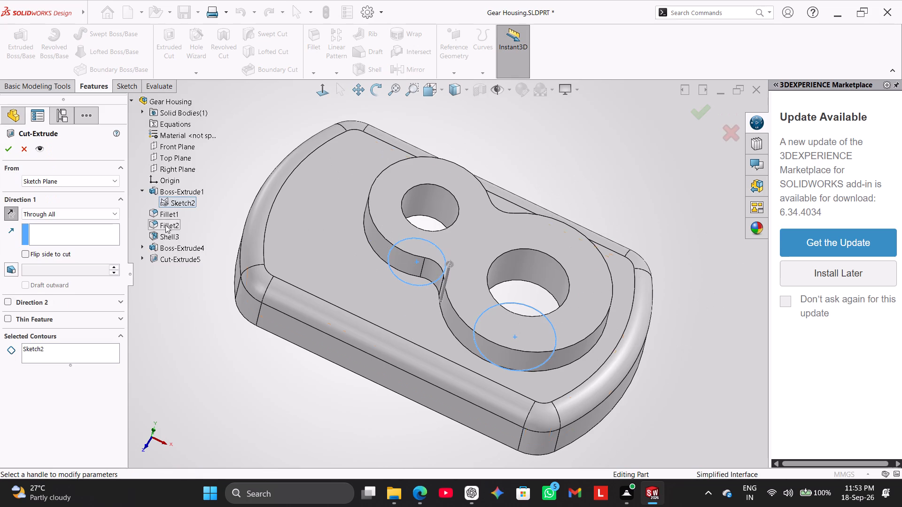
pyautogui.rightClick(55, 347)
pyautogui.click(93, 351)
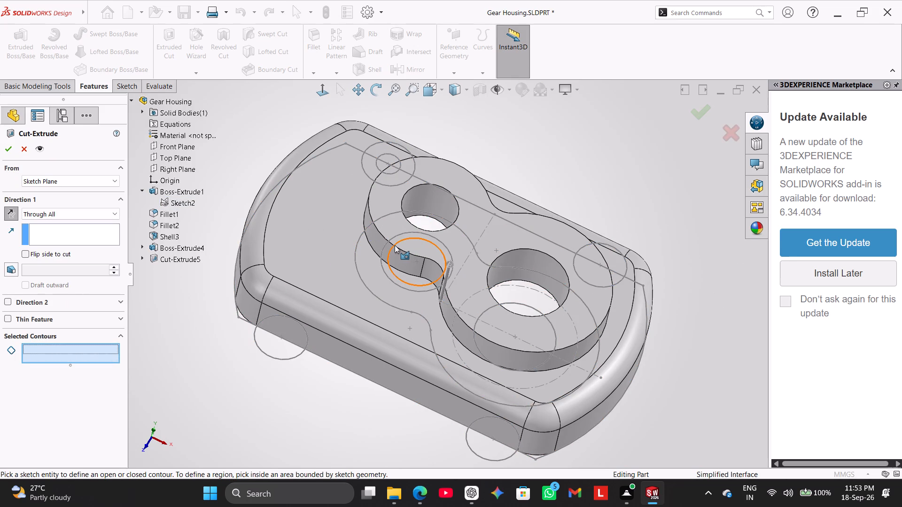
pyautogui.click(386, 243)
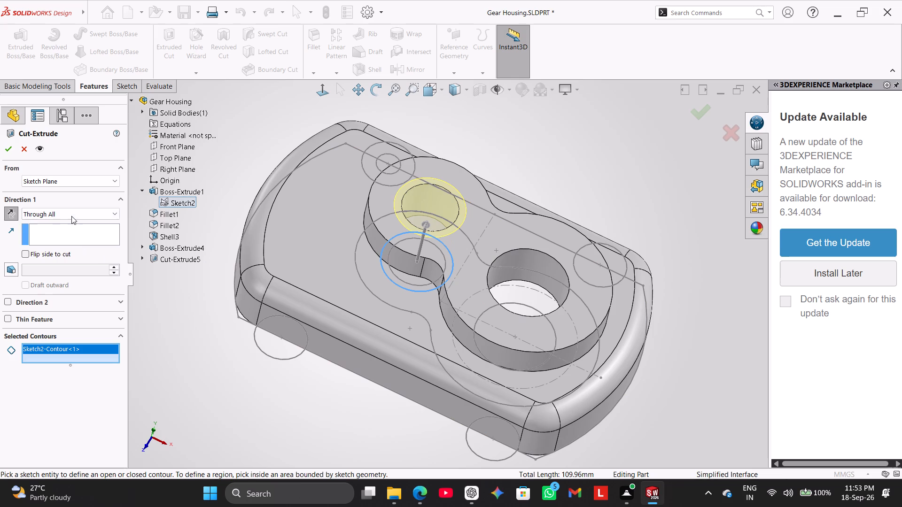
pyautogui.click(71, 215)
pyautogui.click(71, 215)
pyautogui.click(73, 217)
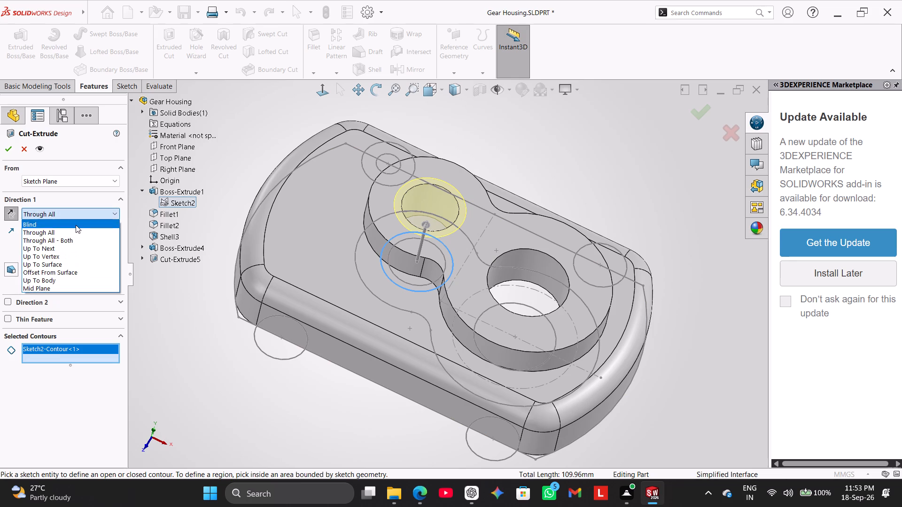
pyautogui.click(76, 225)
pyautogui.press('5')
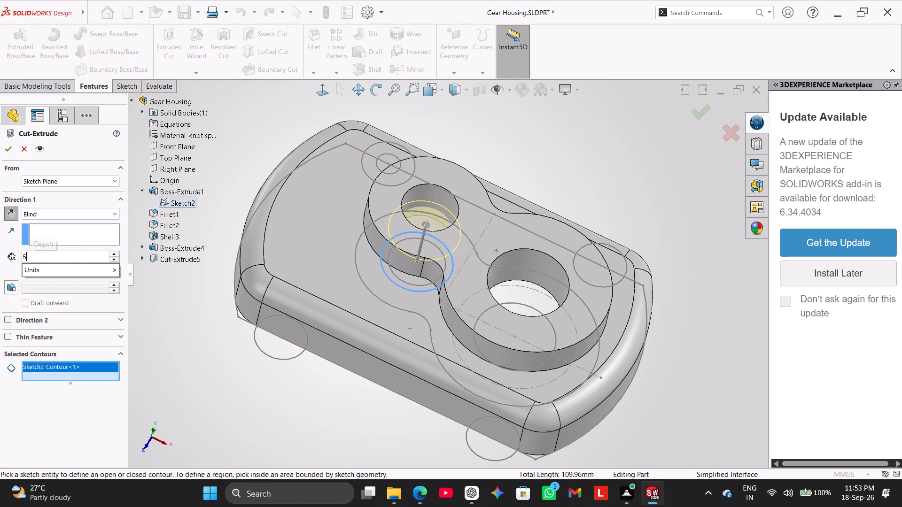
pyautogui.press('Return')
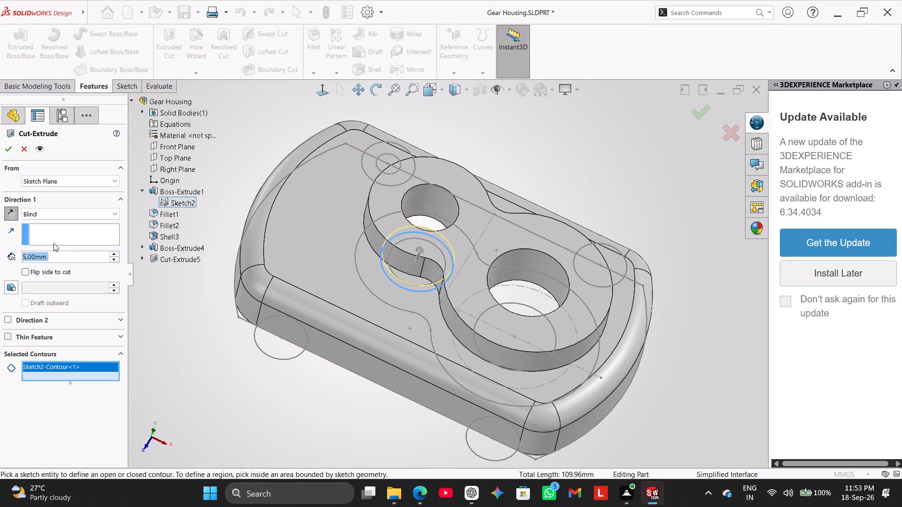
# Start the 5 mm counterbore cut at a 45 mm offset from the sketch plane and reverse its cutting direction.
pyautogui.click(50, 184)
pyautogui.click(62, 215)
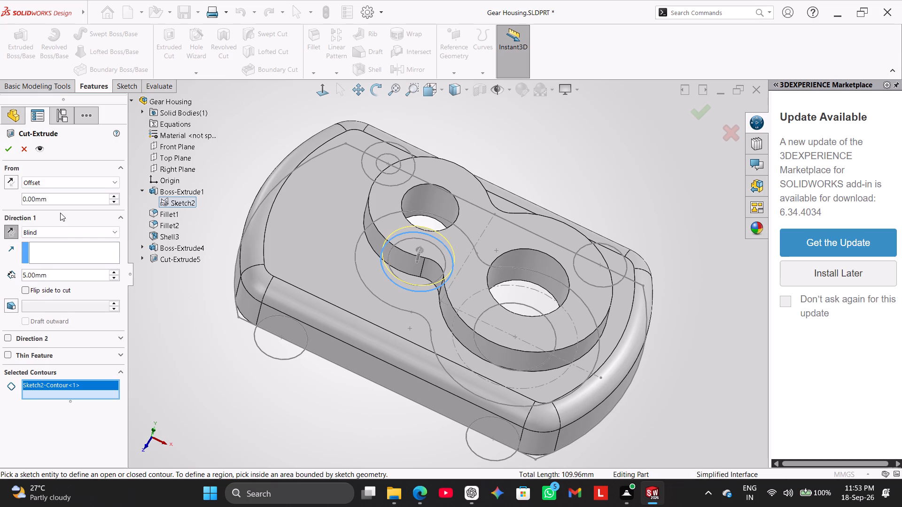
pyautogui.click(91, 197)
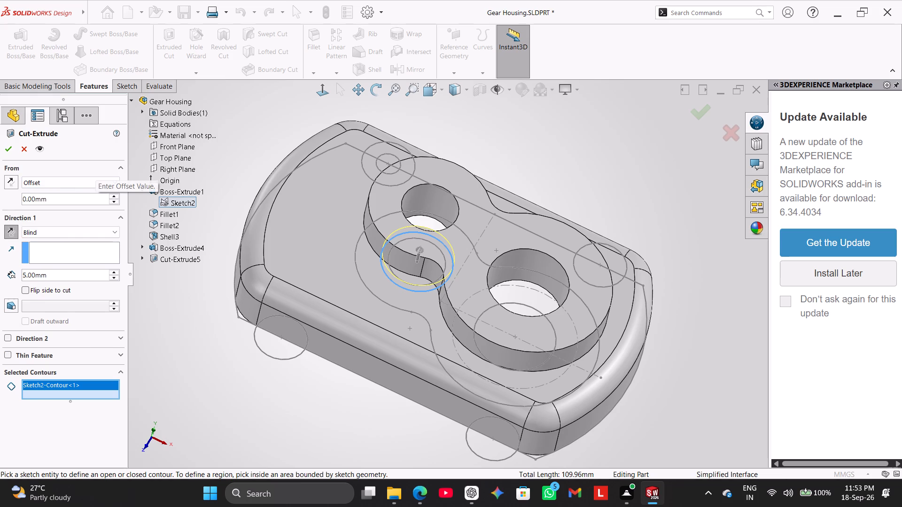
pyautogui.press('BackSpace')
pyautogui.press('BackSpace')
pyautogui.press('BackSpace')
pyautogui.press('BackSpace')
pyautogui.press('BackSpace')
pyautogui.press('BackSpace')
pyautogui.press('BackSpace')
pyautogui.press('BackSpace')
pyautogui.press('BackSpace')
pyautogui.press('BackSpace')
pyautogui.press('BackSpace')
pyautogui.press('BackSpace')
pyautogui.write('45')
pyautogui.press('Return')
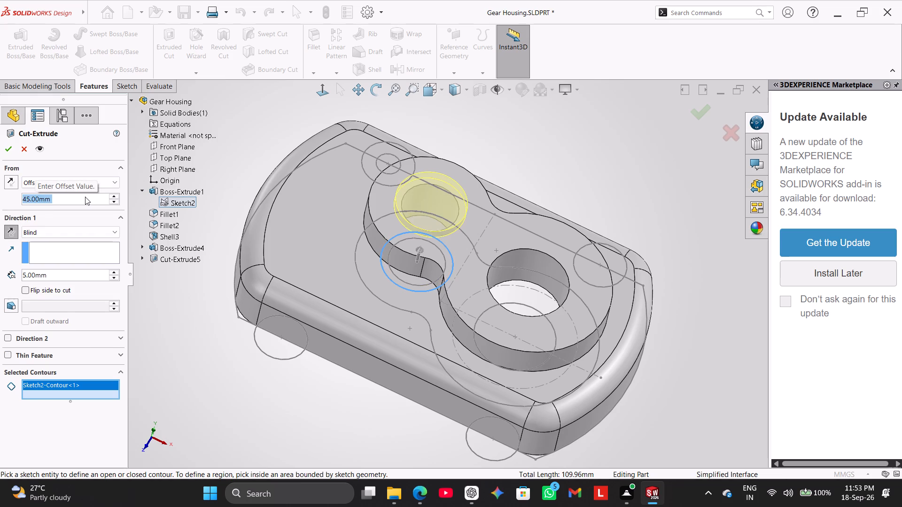
pyautogui.click(14, 230)
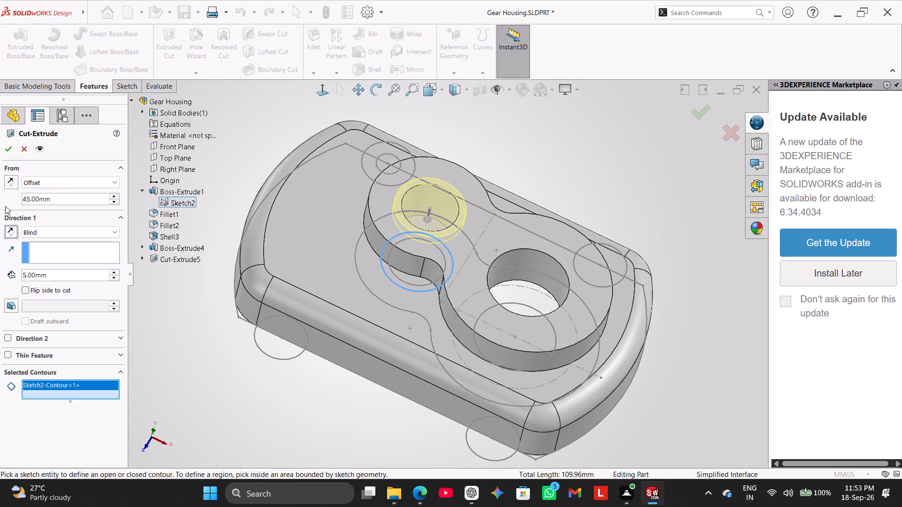
pyautogui.click(8, 151)
pyautogui.click(254, 366)
# Examine the counterbore and bores in a temporary section view through the Front Plane, viewed face-on and tilted.
pyautogui.moveTo(209, 386); pyautogui.dragTo(238, 343, button='right')
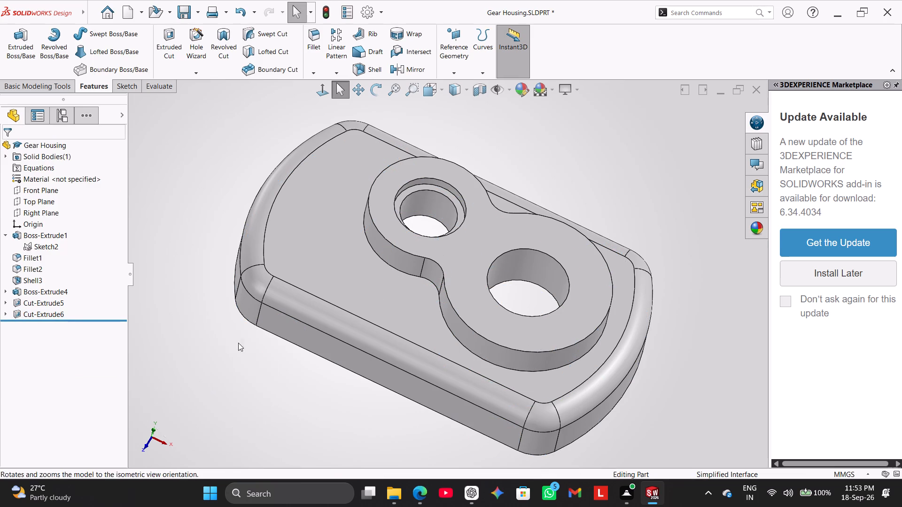
pyautogui.moveTo(238, 343); pyautogui.dragTo(246, 331, button='right')
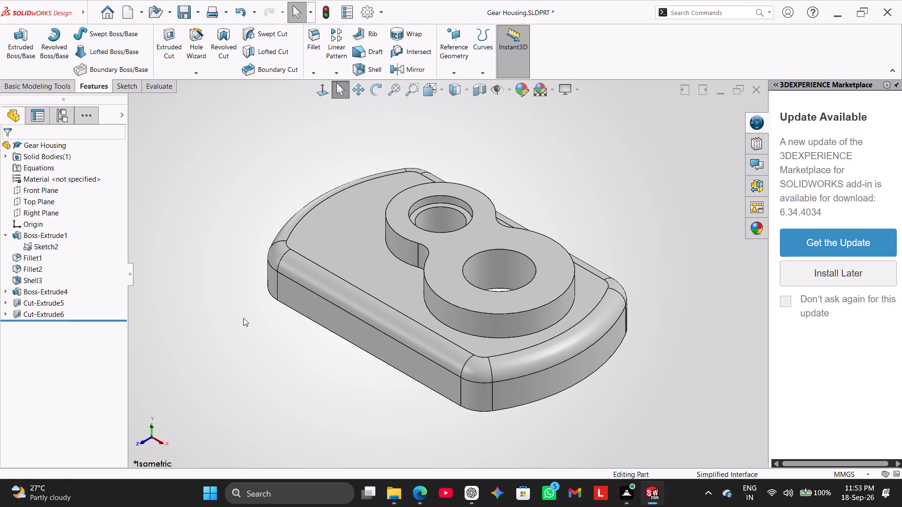
pyautogui.click(477, 97)
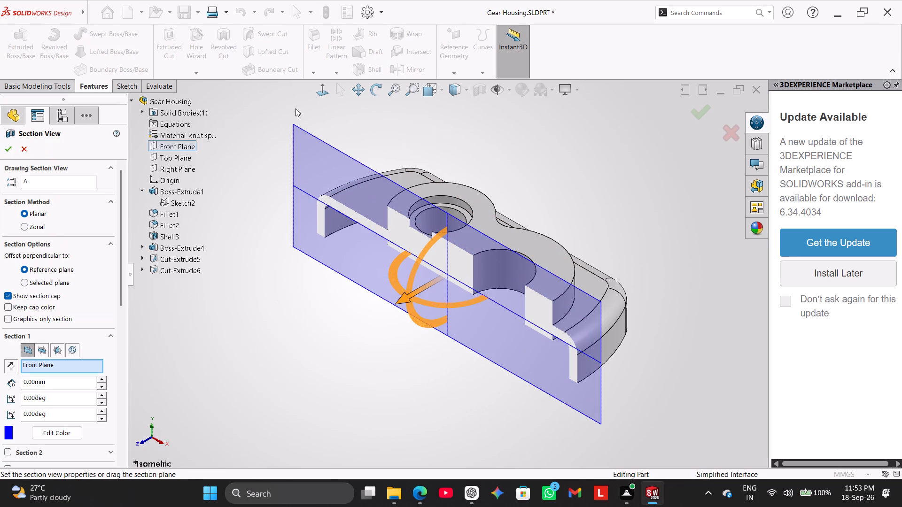
pyautogui.click(321, 91)
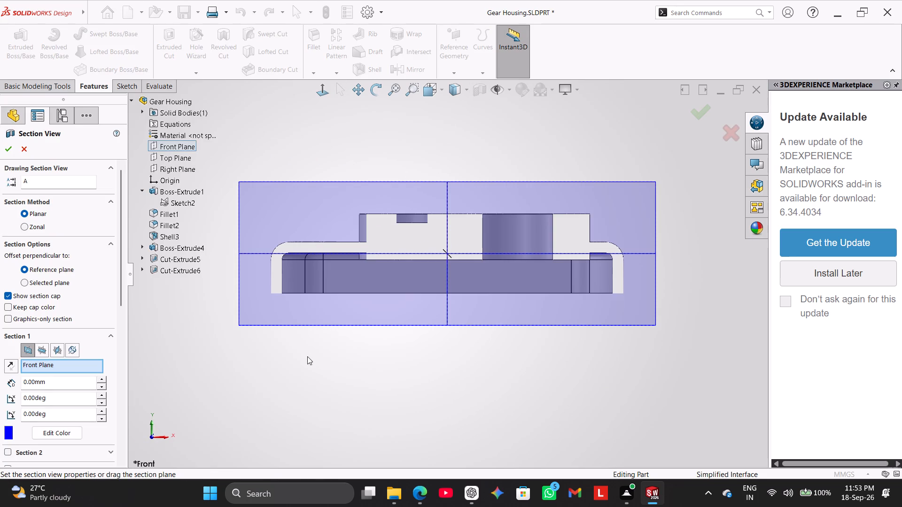
pyautogui.click(10, 154)
pyautogui.click(284, 366)
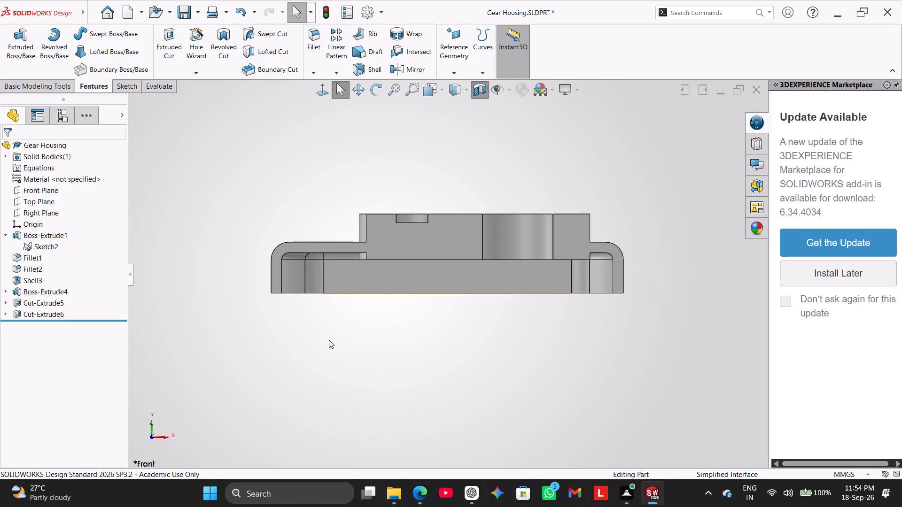
pyautogui.moveTo(333, 337); pyautogui.dragTo(334, 387, button='middle')
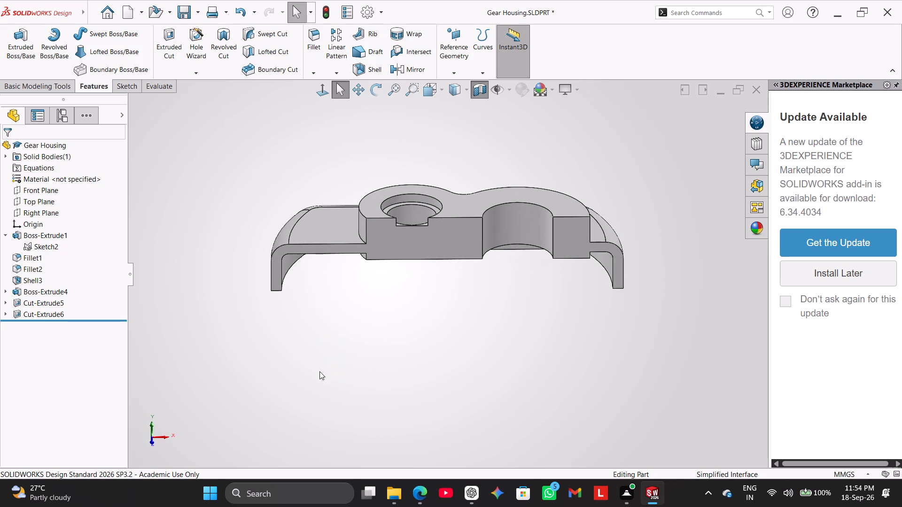
pyautogui.click(471, 92)
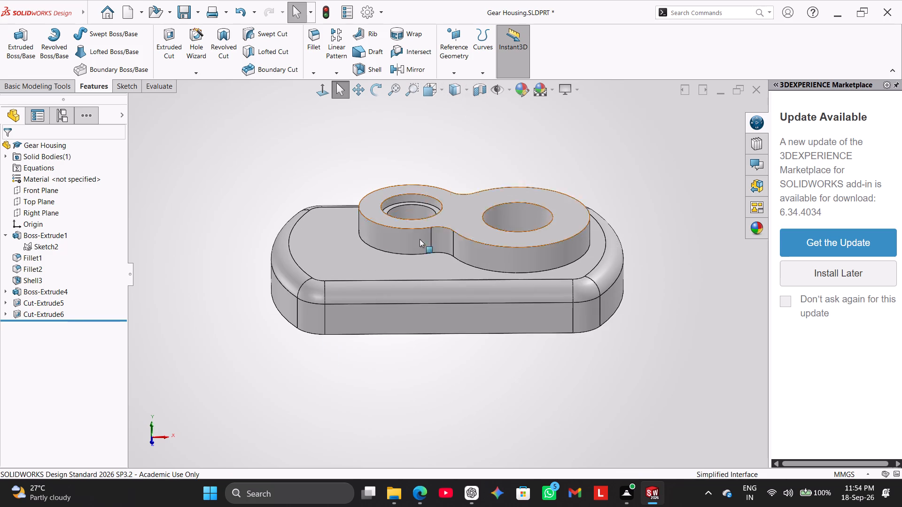
# Fillet the outer edges where the figure-eight boss meets the housing's top face with a 3 mm radius.
pyautogui.click(321, 35)
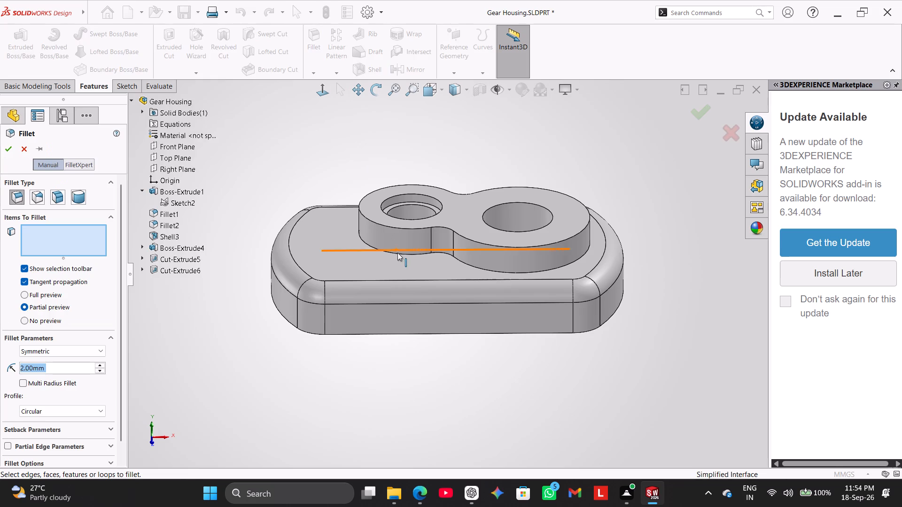
pyautogui.click(401, 255)
pyautogui.click(468, 265)
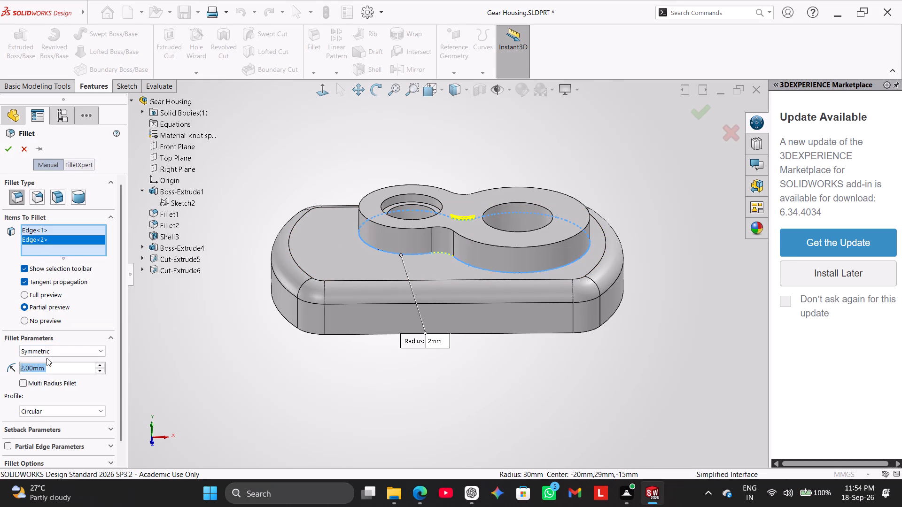
pyautogui.press('3')
pyautogui.press('Return')
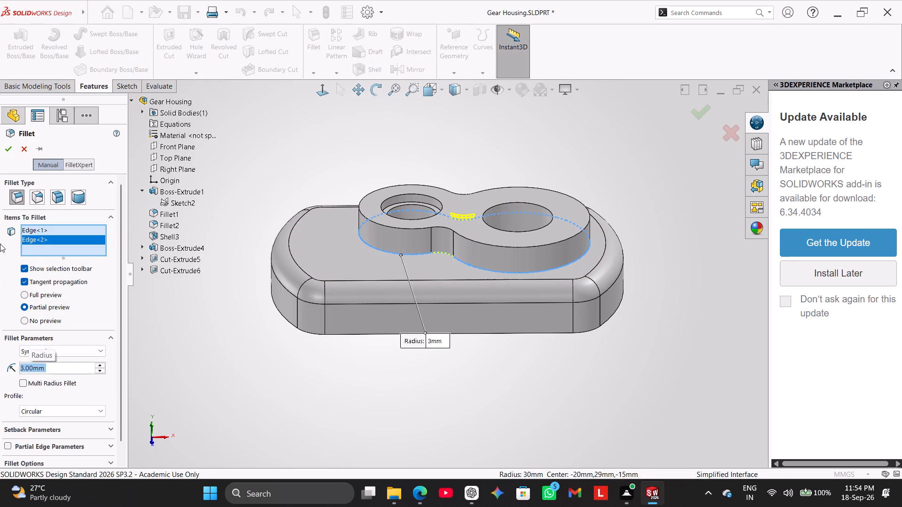
pyautogui.click(8, 152)
pyautogui.click(194, 393)
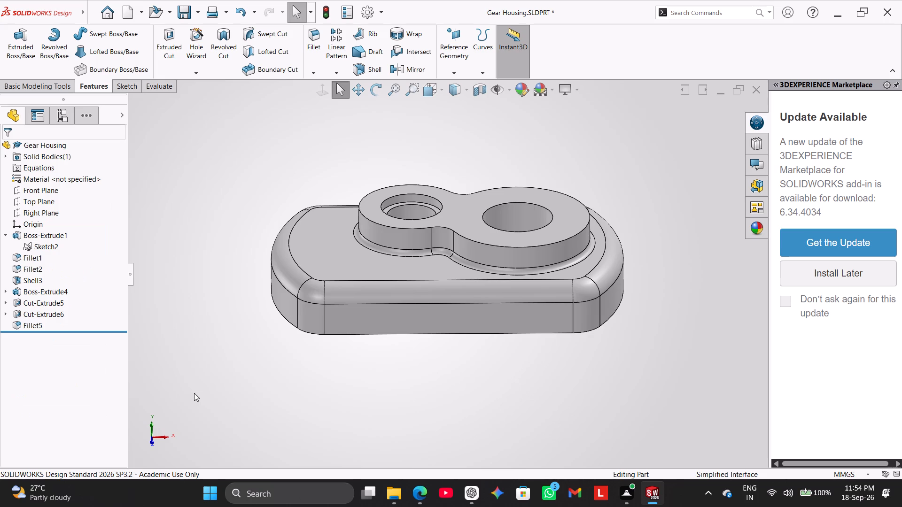
# Fillet the figure-eight boss's edges inside the shelled cavity, on both lobes, with a 3 mm radius.
pyautogui.moveTo(204, 385); pyautogui.dragTo(213, 239, button='middle')
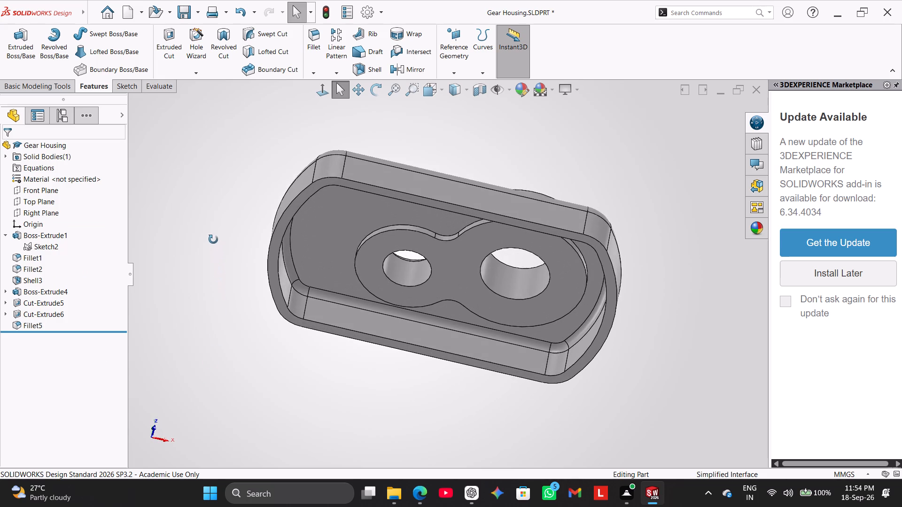
pyautogui.moveTo(213, 239); pyautogui.dragTo(231, 236, button='middle')
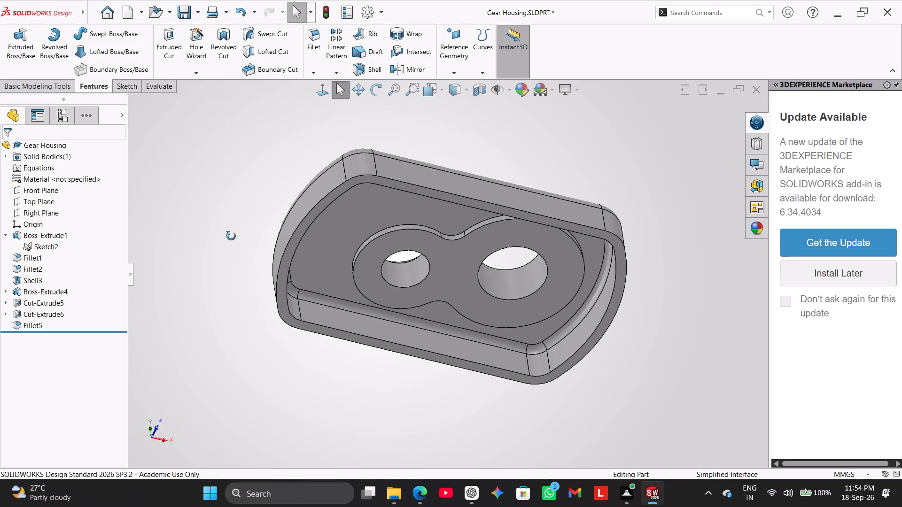
pyautogui.moveTo(231, 236); pyautogui.dragTo(248, 257, button='middle')
pyautogui.click(319, 44)
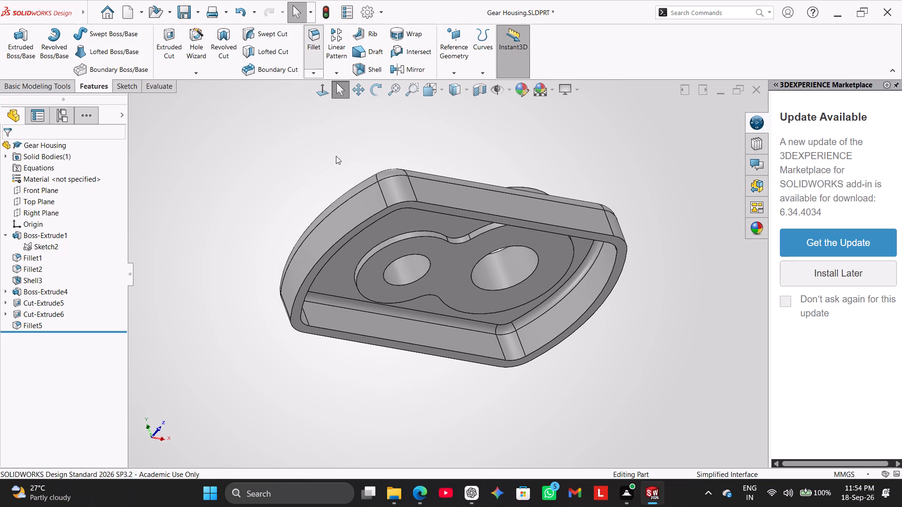
pyautogui.click(378, 246)
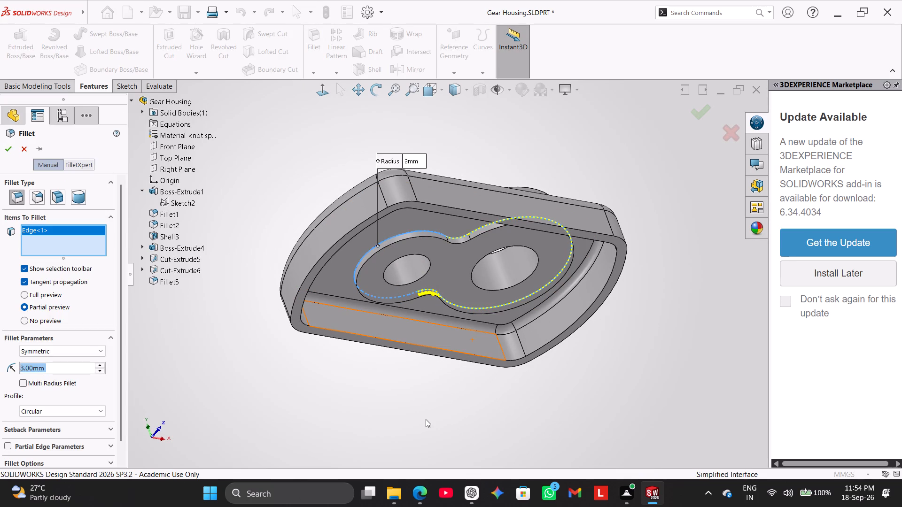
pyautogui.moveTo(426, 419); pyautogui.dragTo(361, 303, button='middle')
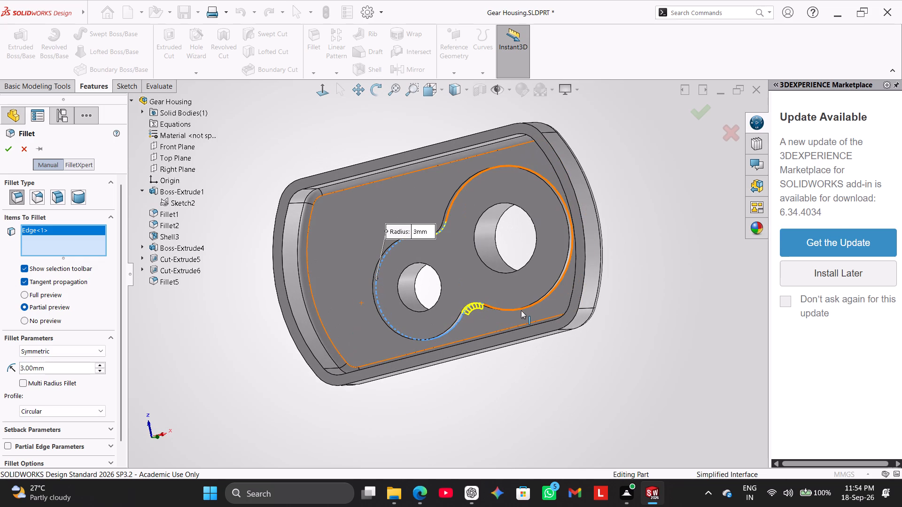
pyautogui.click(521, 310)
pyautogui.moveTo(463, 429); pyautogui.dragTo(529, 456, button='middle')
pyautogui.scroll(-1, 529, 456)
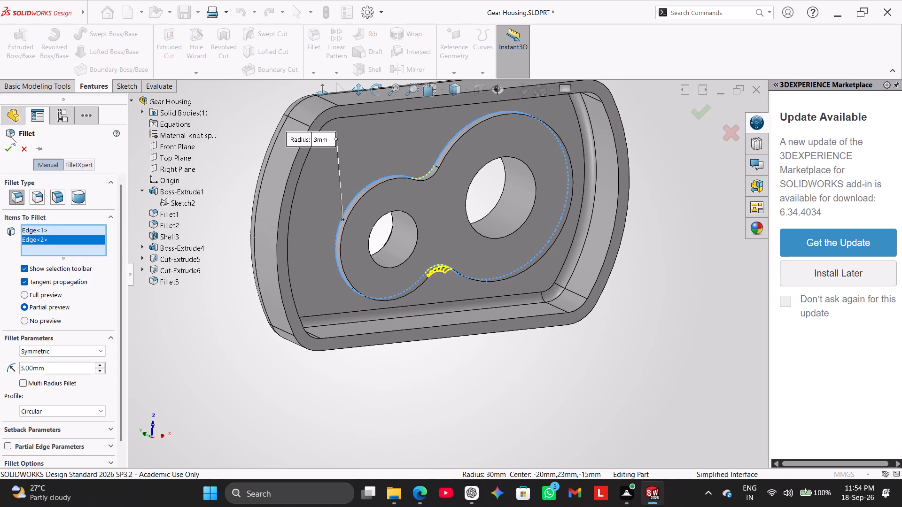
pyautogui.click(11, 148)
# Examine the new fillets inside and outside the housing, including a face-on section view through the Front Plane.
pyautogui.moveTo(202, 349); pyautogui.dragTo(212, 385, button='middle')
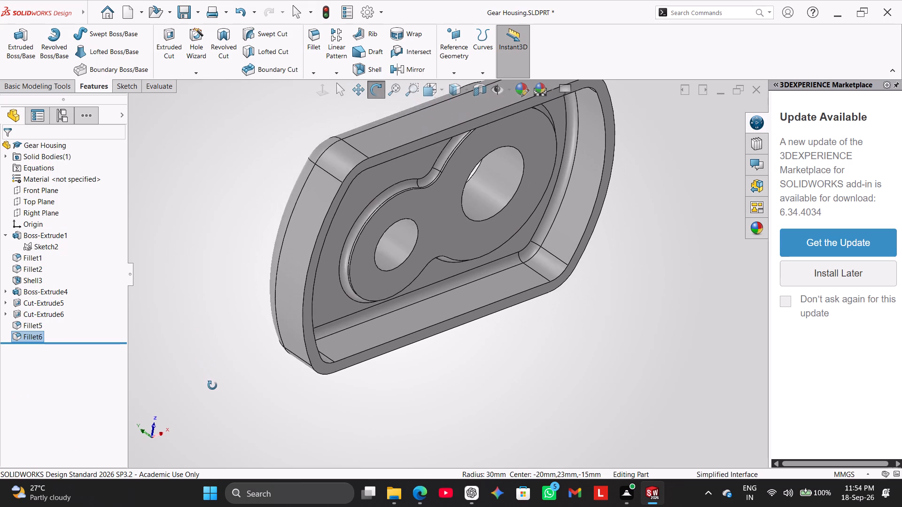
pyautogui.moveTo(212, 385); pyautogui.dragTo(158, 279, button='middle')
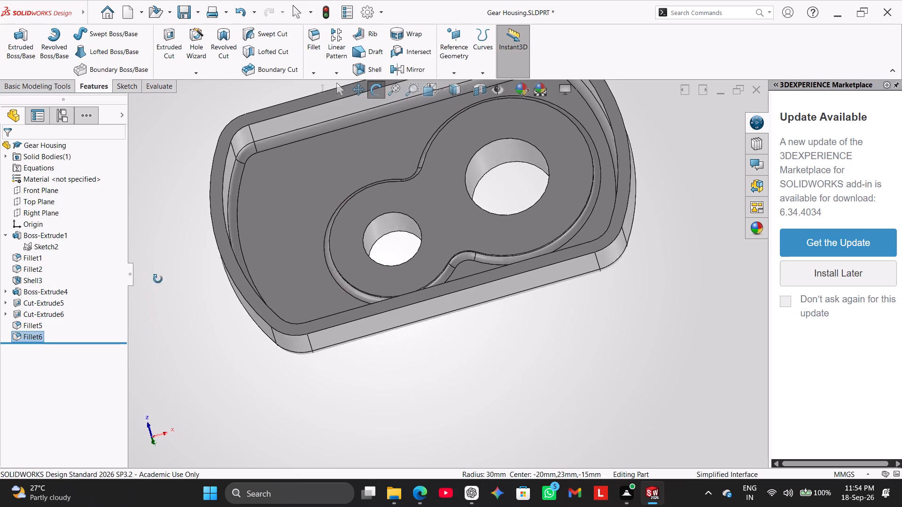
pyautogui.moveTo(158, 279); pyautogui.dragTo(171, 388, button='middle')
pyautogui.moveTo(168, 343); pyautogui.dragTo(198, 278, button='right')
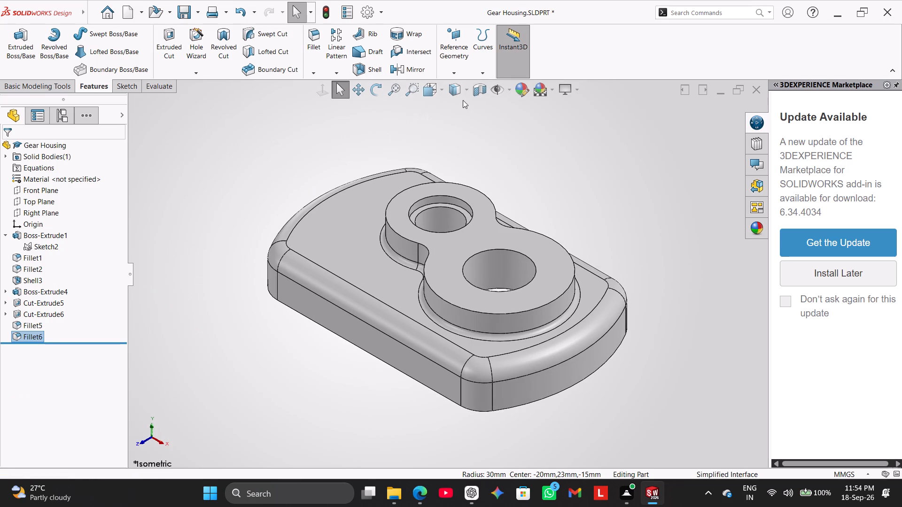
pyautogui.click(474, 90)
pyautogui.click(327, 89)
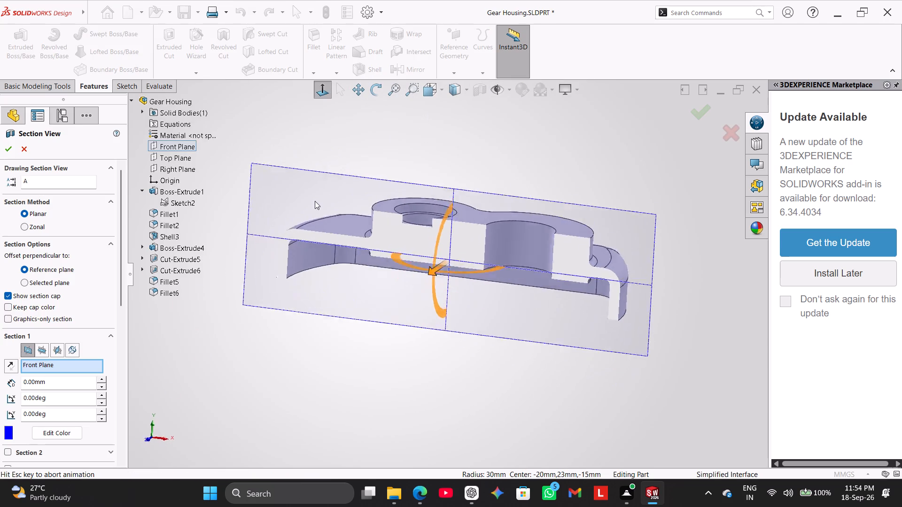
pyautogui.click(312, 368)
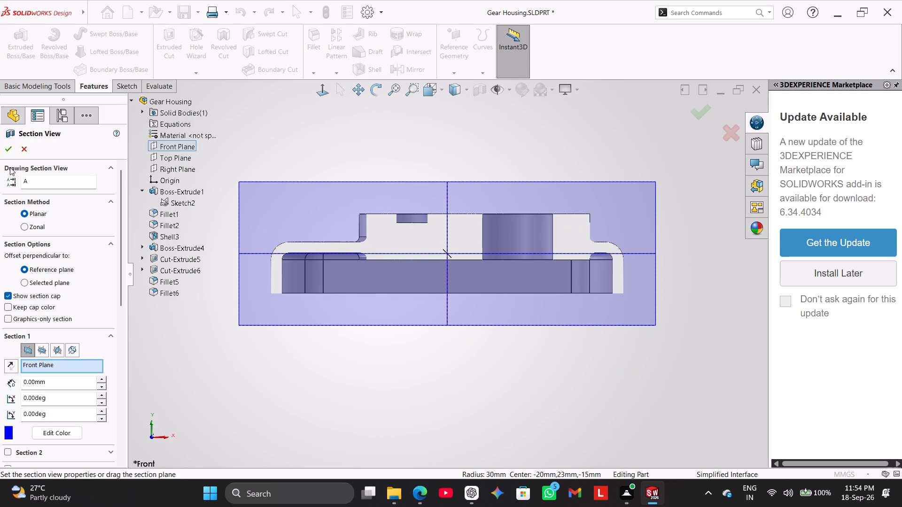
pyautogui.click(7, 148)
pyautogui.click(284, 372)
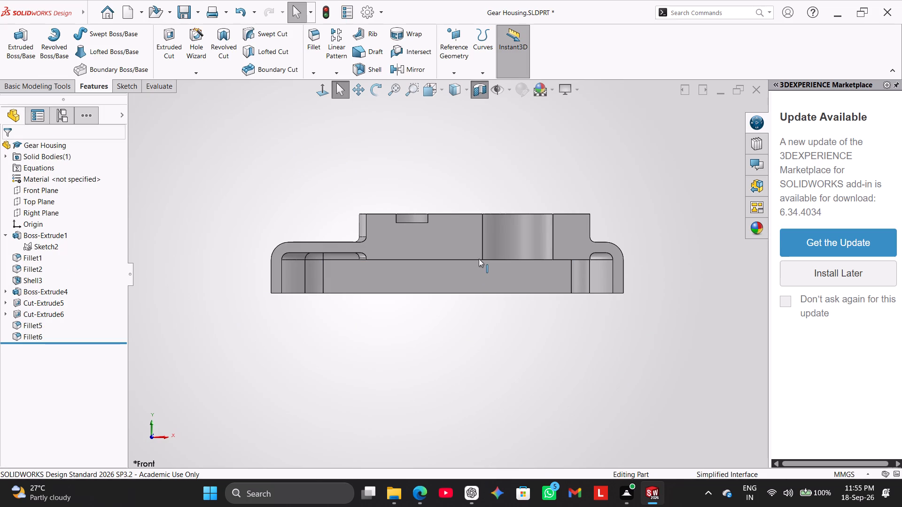
# Examine the sectioned housing's boss, bores and inner fillets face-on and from below, and turn the section view off.
pyautogui.moveTo(548, 163); pyautogui.dragTo(554, 195, button='middle')
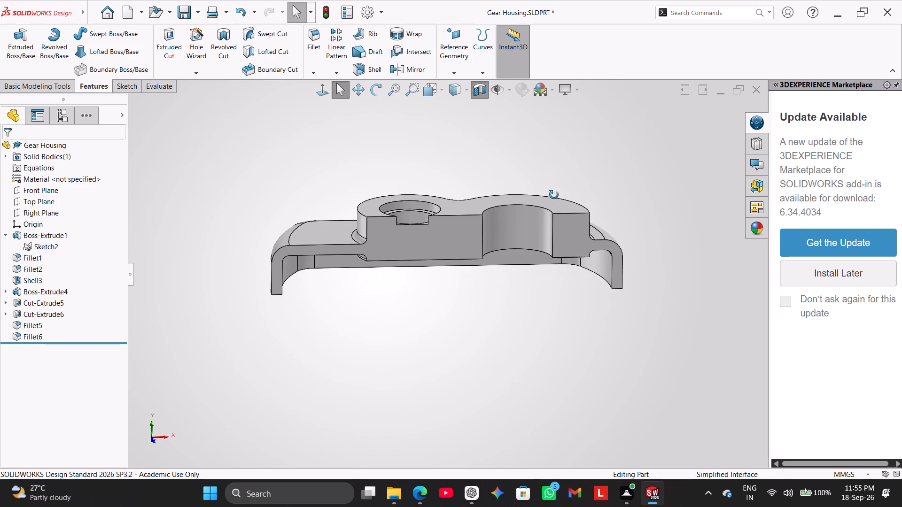
pyautogui.moveTo(554, 195); pyautogui.dragTo(575, 100, button='middle')
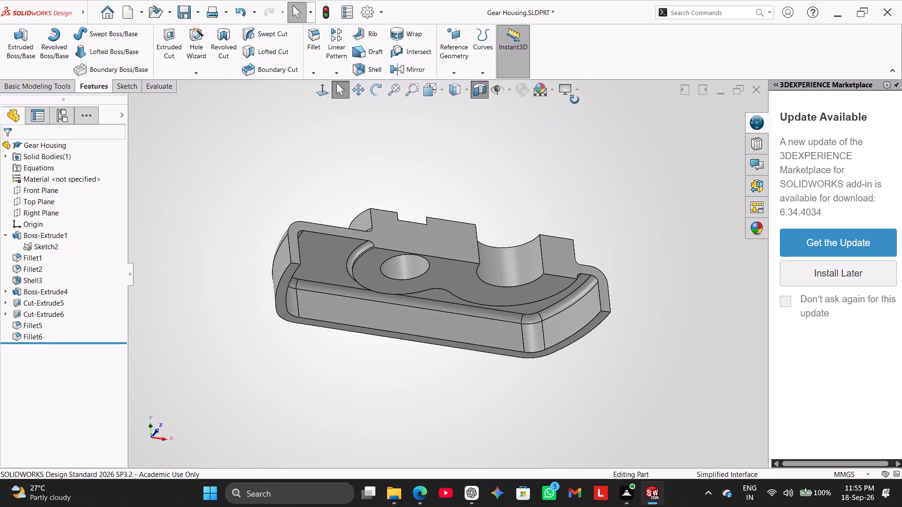
pyautogui.moveTo(575, 100); pyautogui.dragTo(551, 150, button='middle')
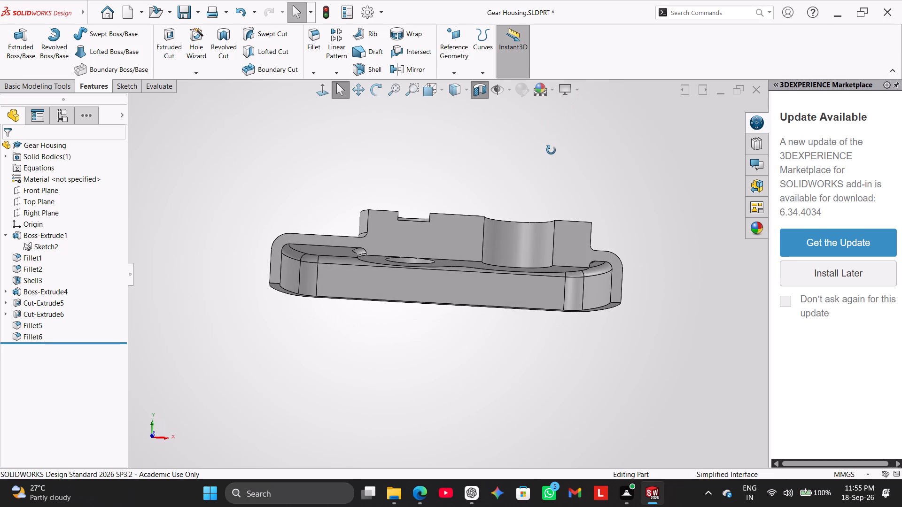
pyautogui.moveTo(551, 150); pyautogui.dragTo(565, 123, button='middle')
pyautogui.rightClick(565, 123)
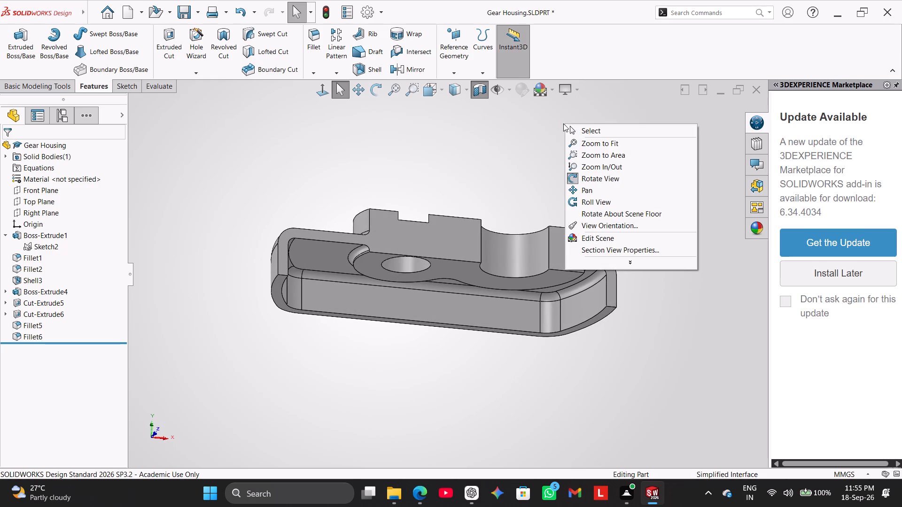
pyautogui.click(523, 128)
pyautogui.moveTo(523, 128); pyautogui.dragTo(517, 174, button='middle')
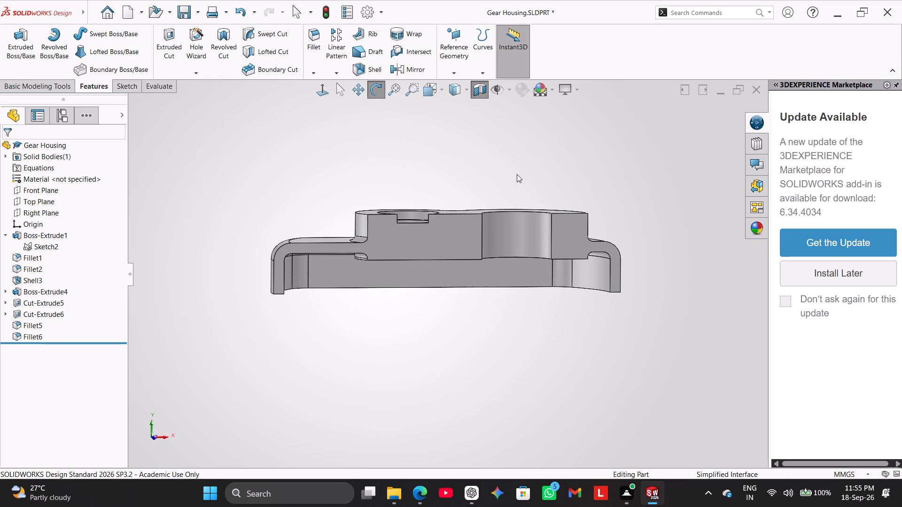
pyautogui.click(327, 95)
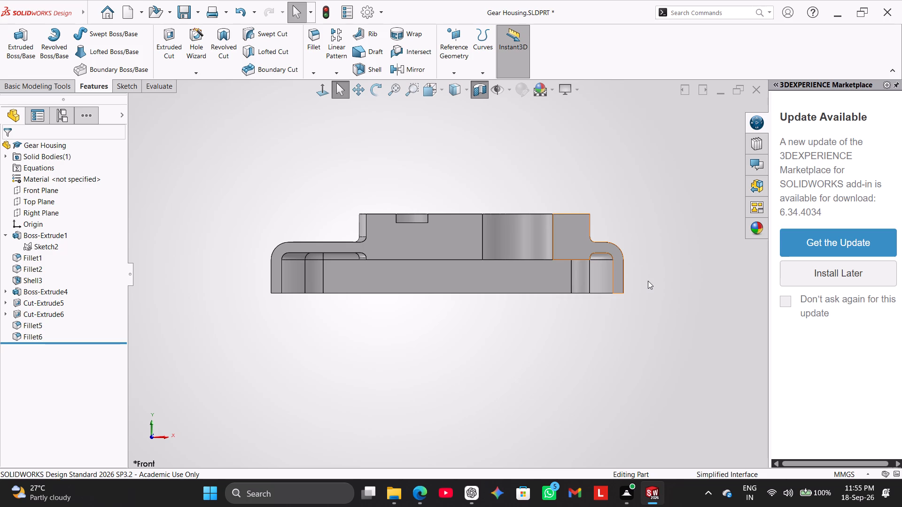
pyautogui.scroll(-1, 544, 358)
pyautogui.moveTo(535, 358); pyautogui.dragTo(534, 338, button='middle')
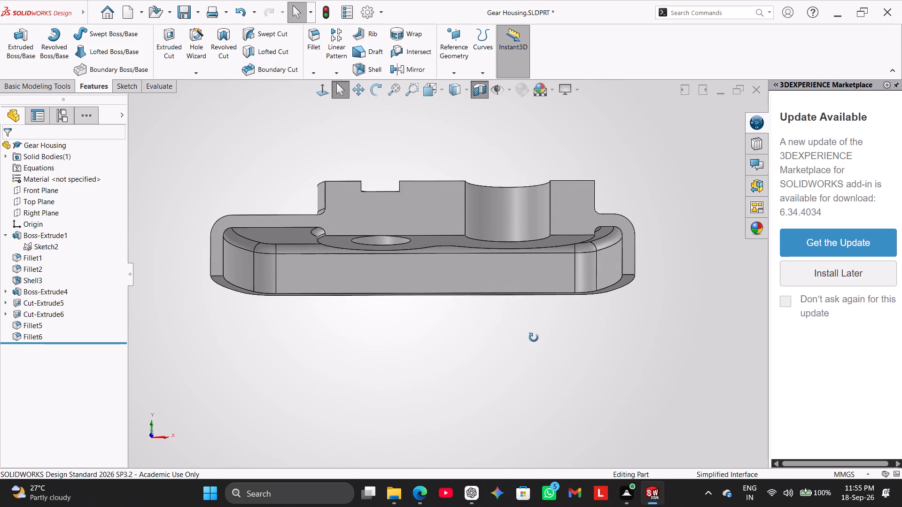
pyautogui.moveTo(534, 338); pyautogui.dragTo(534, 333, button='middle')
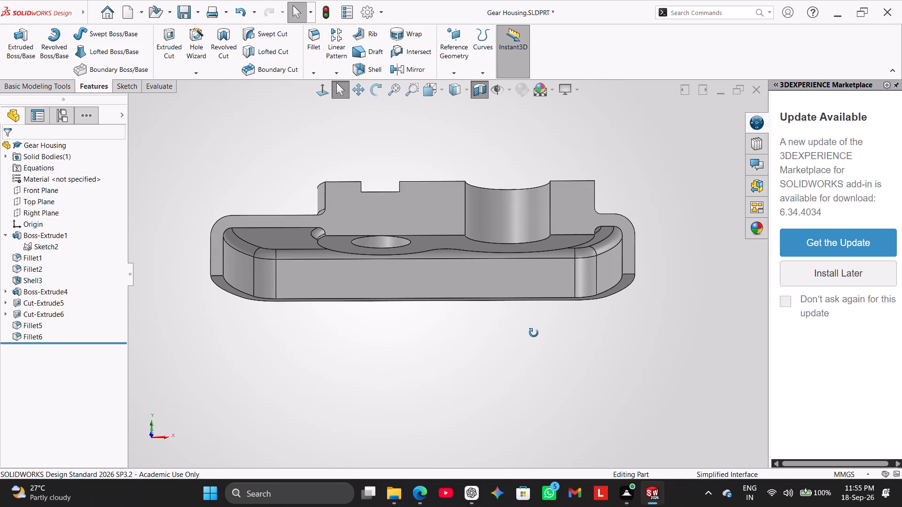
pyautogui.moveTo(534, 333); pyautogui.dragTo(534, 337, button='middle')
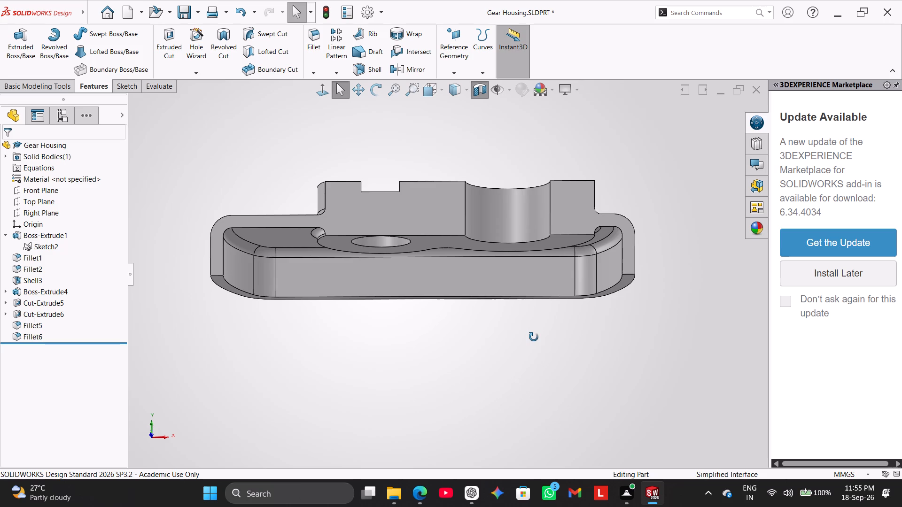
pyautogui.moveTo(534, 337); pyautogui.dragTo(552, 215, button='middle')
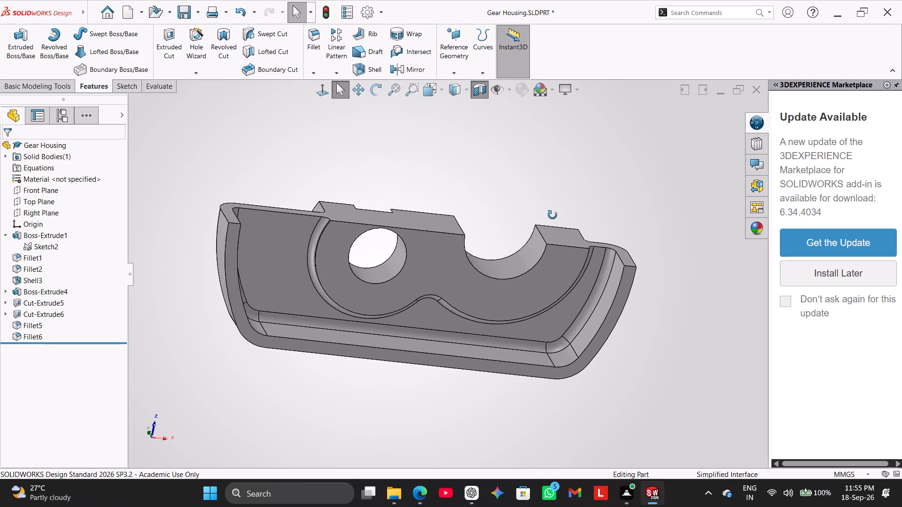
pyautogui.moveTo(552, 215); pyautogui.dragTo(541, 236, button='middle')
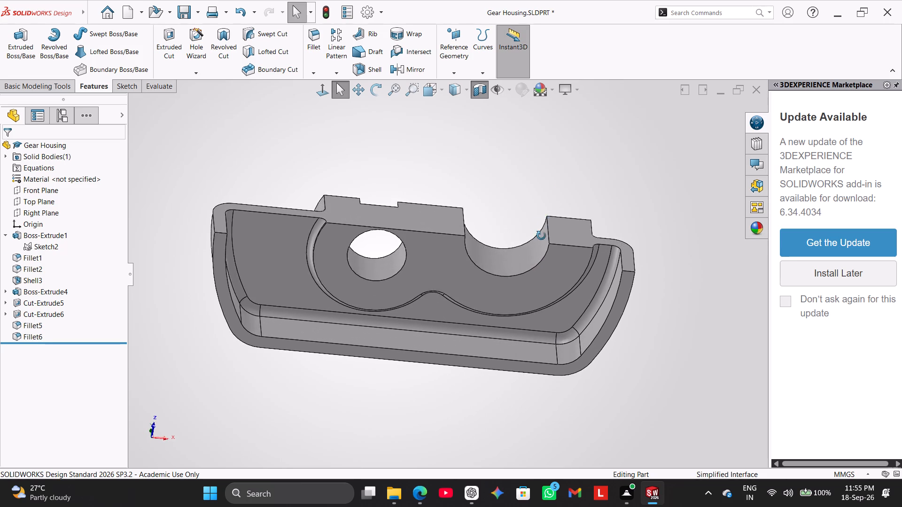
pyautogui.moveTo(541, 236); pyautogui.dragTo(539, 262, button='middle')
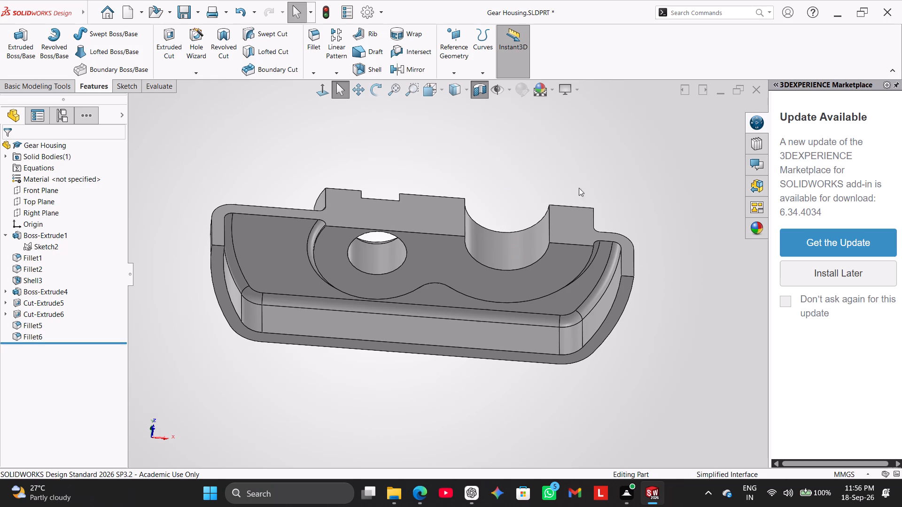
pyautogui.click(477, 93)
# Chamfer the top edge of the figure-eight boss's larger bore by 1.5 mm at 45 degrees.
pyautogui.moveTo(187, 361); pyautogui.dragTo(221, 329, button='right')
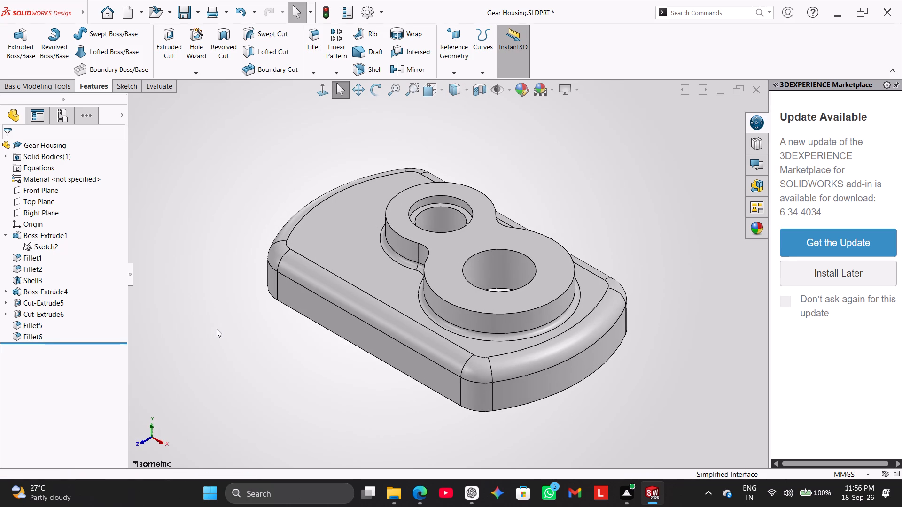
pyautogui.moveTo(268, 506); pyautogui.dragTo(254, 506, button='right')
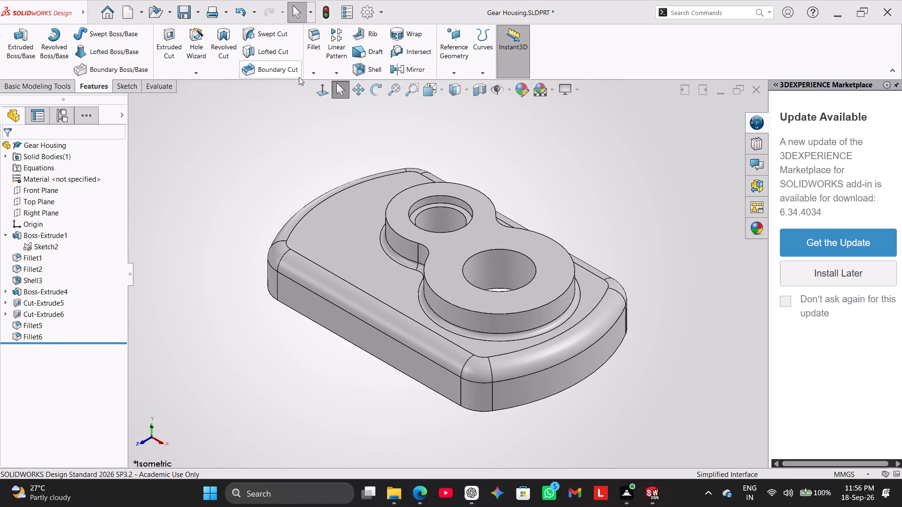
pyautogui.click(311, 72)
pyautogui.click(321, 92)
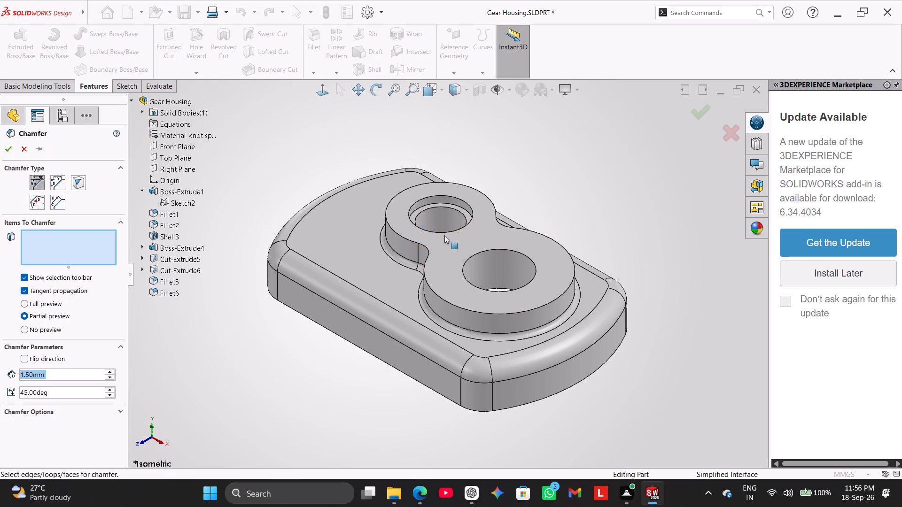
pyautogui.click(482, 291)
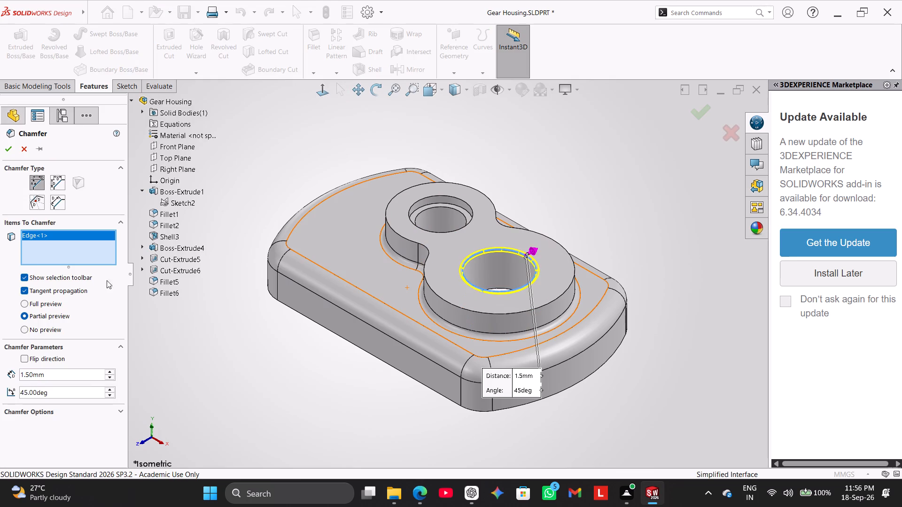
pyautogui.click(9, 146)
pyautogui.click(185, 321)
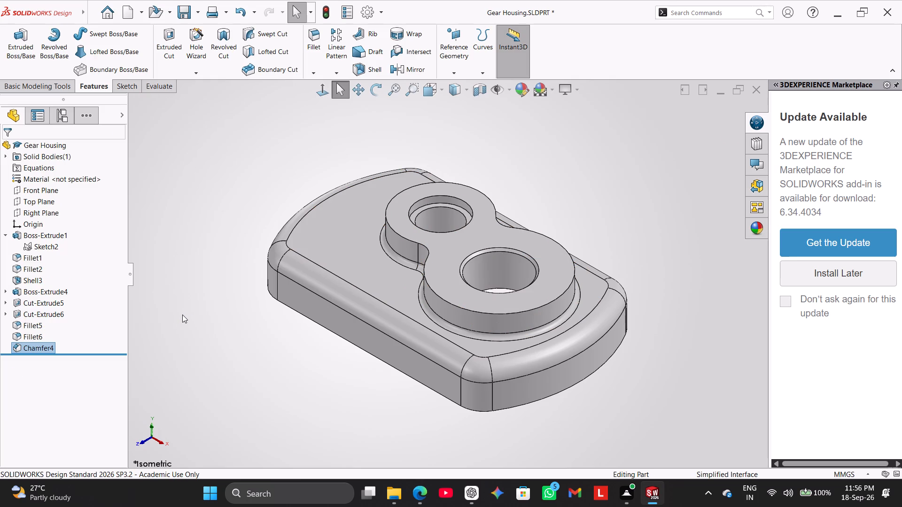
# Extrude the four 26 mm corner circles of Sketch2 as blind 35 mm bosses merged with the housing.
pyautogui.moveTo(178, 310); pyautogui.dragTo(196, 260, button='right')
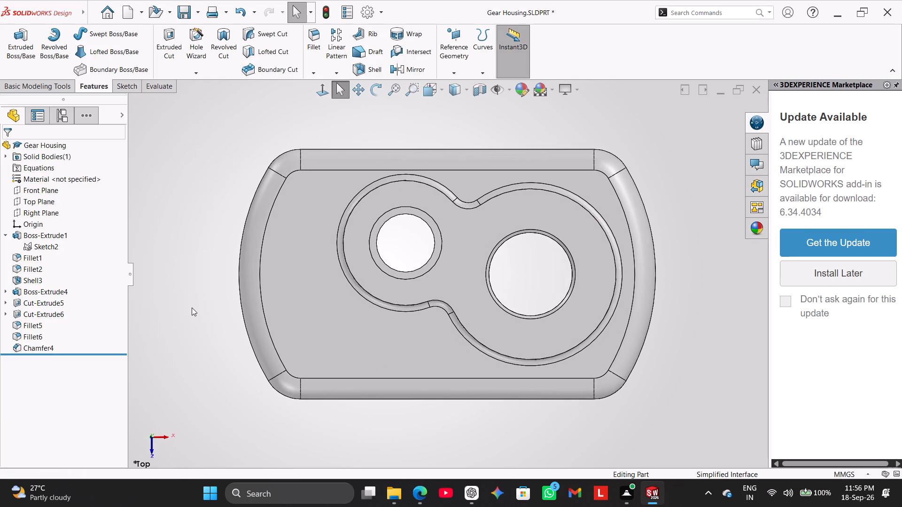
pyautogui.moveTo(192, 307); pyautogui.dragTo(191, 270, button='middle')
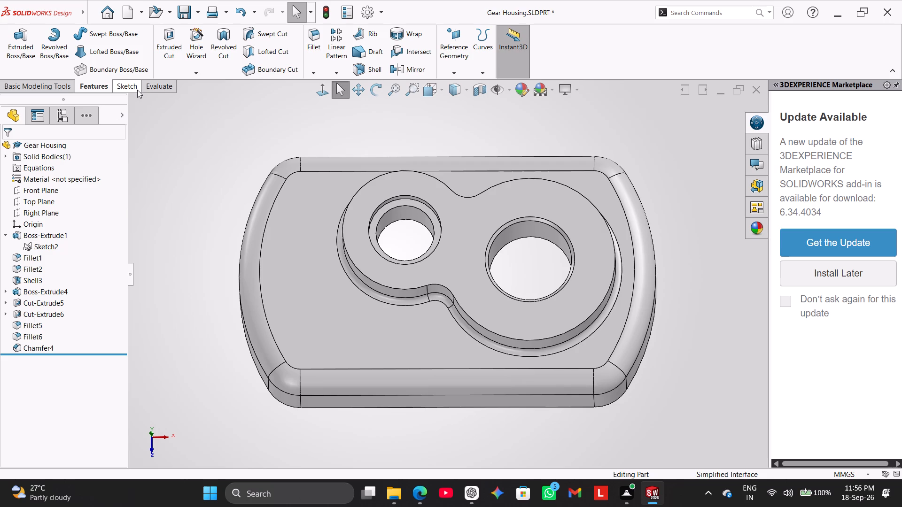
pyautogui.click(12, 44)
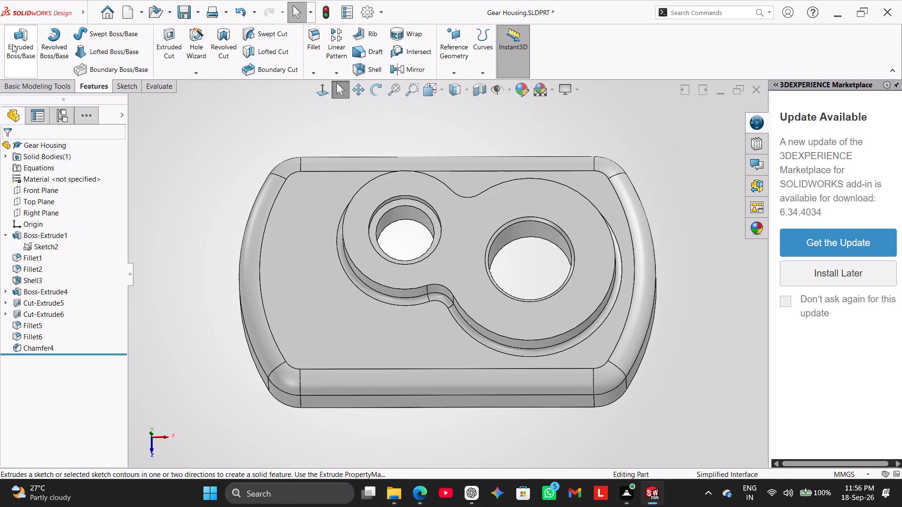
pyautogui.click(165, 201)
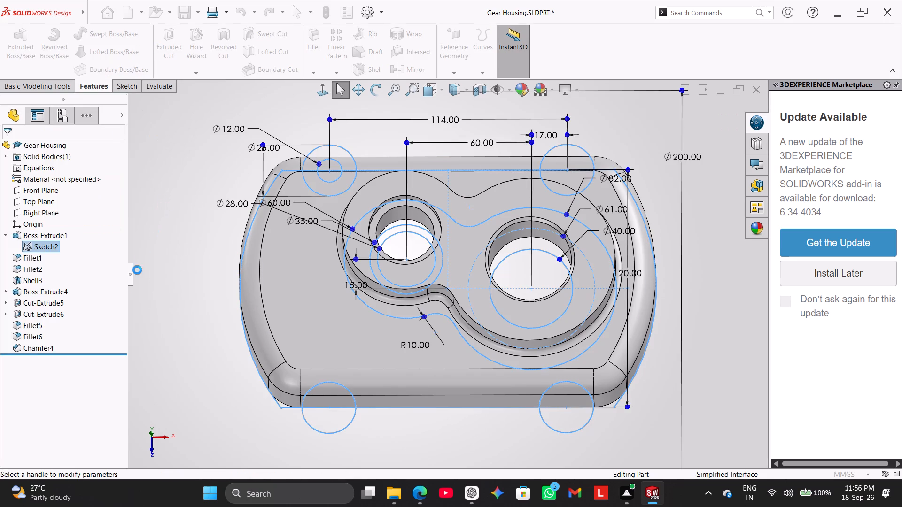
pyautogui.moveTo(81, 372); pyautogui.dragTo(79, 364, button='right')
pyautogui.rightClick(80, 364)
pyautogui.click(101, 366)
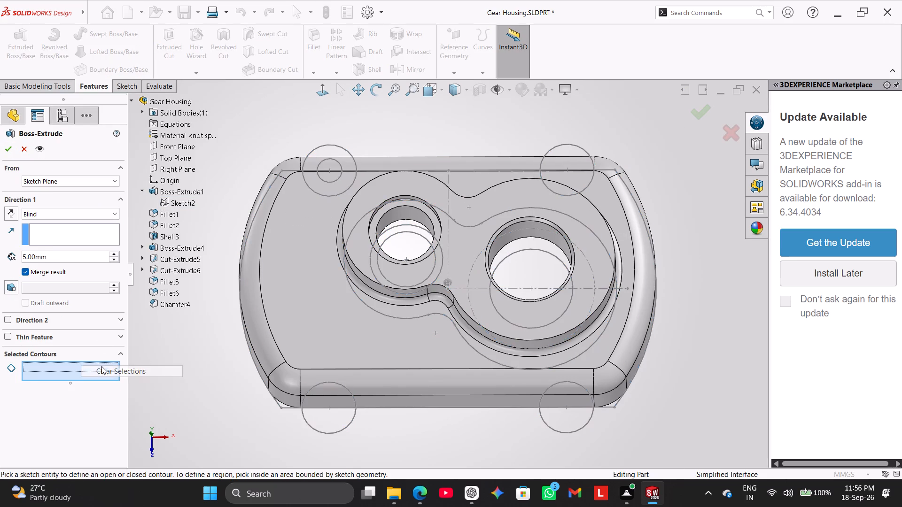
pyautogui.click(310, 189)
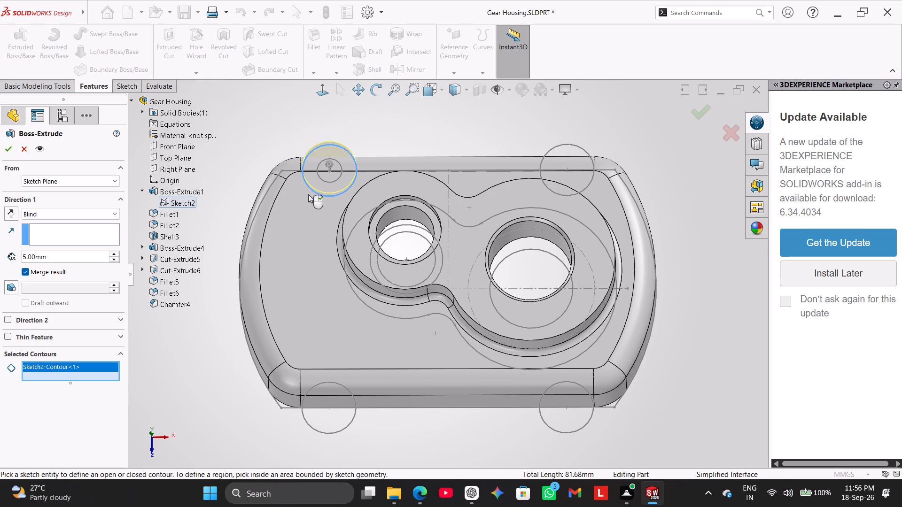
pyautogui.click(568, 193)
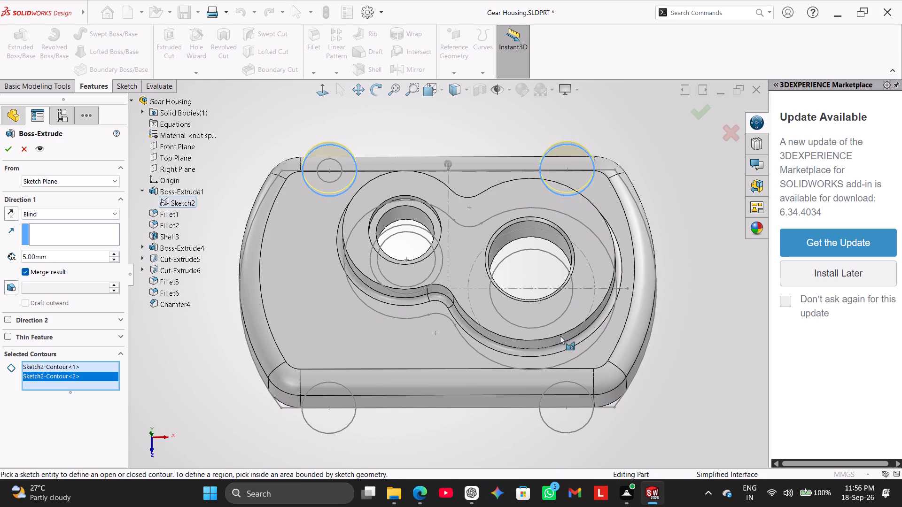
pyautogui.click(546, 422)
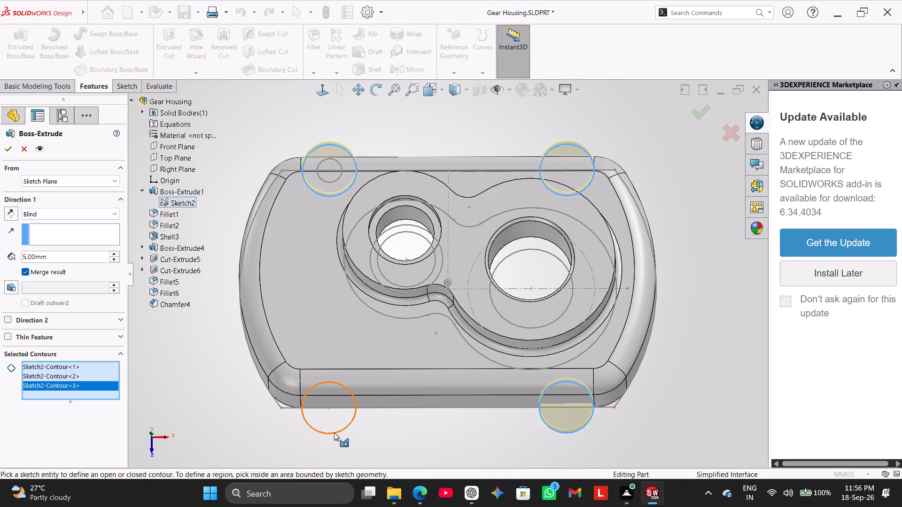
pyautogui.click(334, 432)
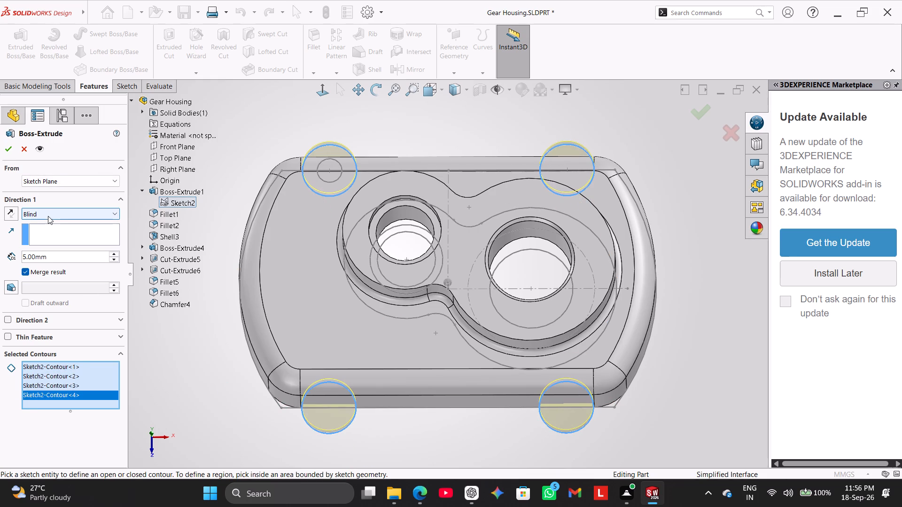
pyautogui.doubleClick(57, 257)
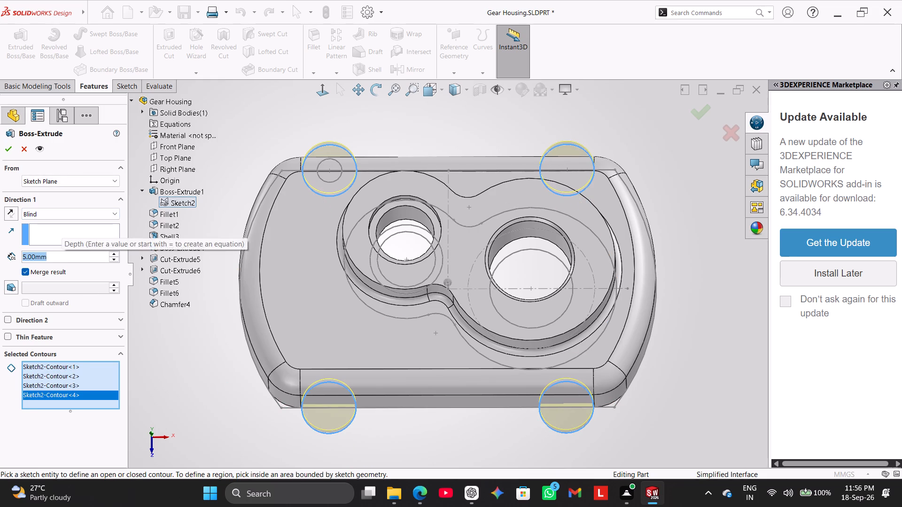
pyautogui.write('35')
pyautogui.press('Return')
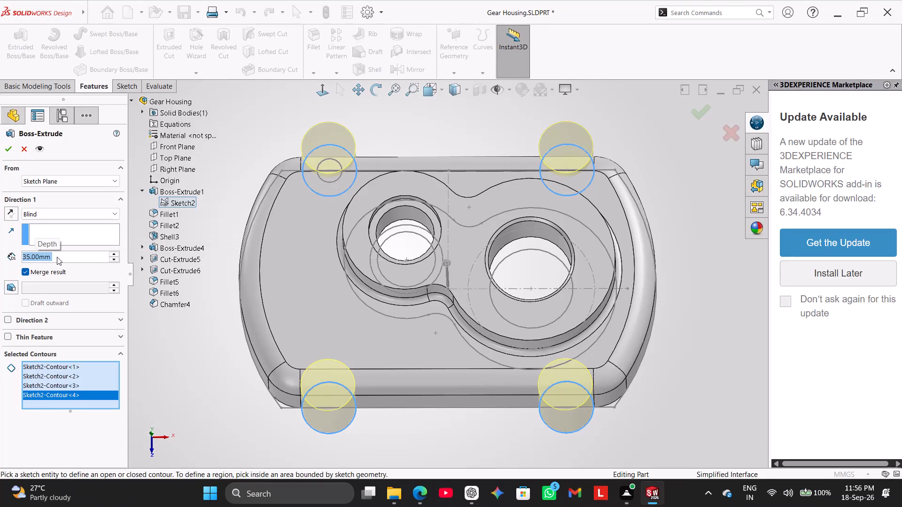
pyautogui.click(4, 155)
pyautogui.click(208, 336)
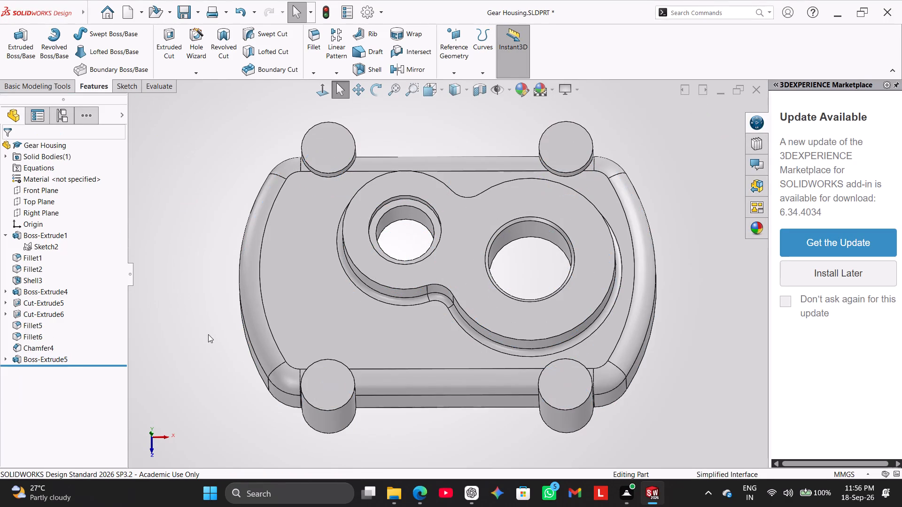
# Cut the 12 mm circle of Sketch2 through its corner boss with a blind 35 mm extruded cut.
pyautogui.moveTo(172, 280); pyautogui.dragTo(190, 237, button='middle')
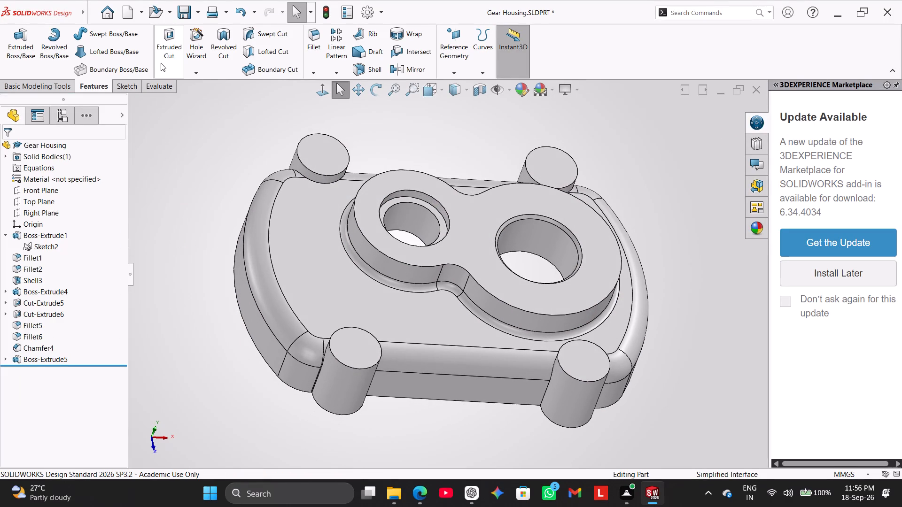
pyautogui.click(165, 64)
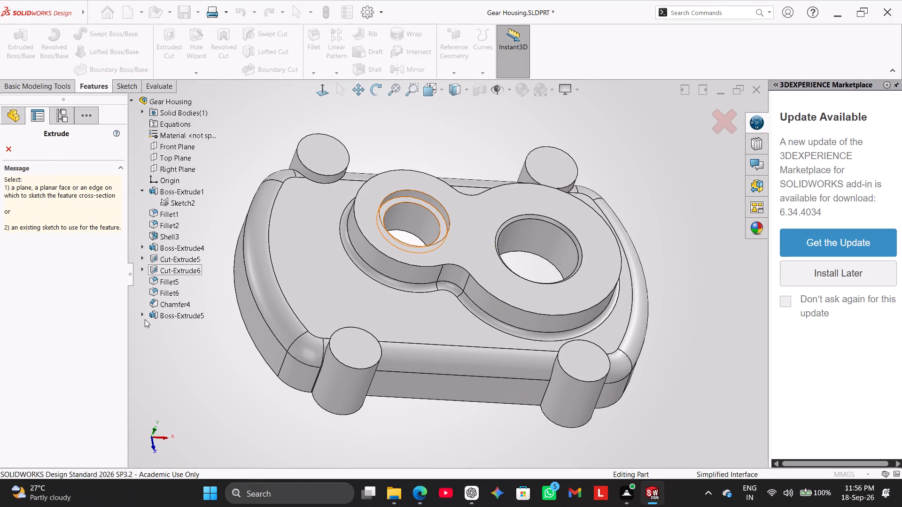
pyautogui.click(180, 203)
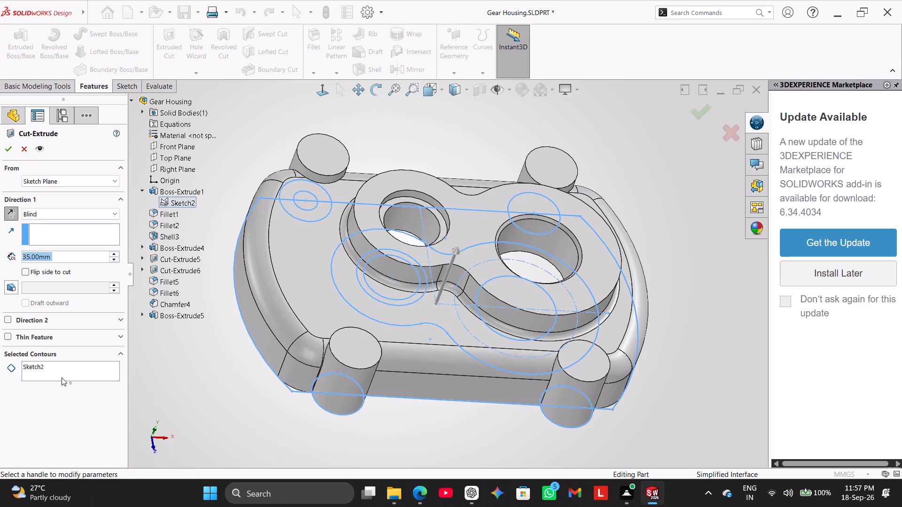
pyautogui.rightClick(62, 367)
pyautogui.click(78, 371)
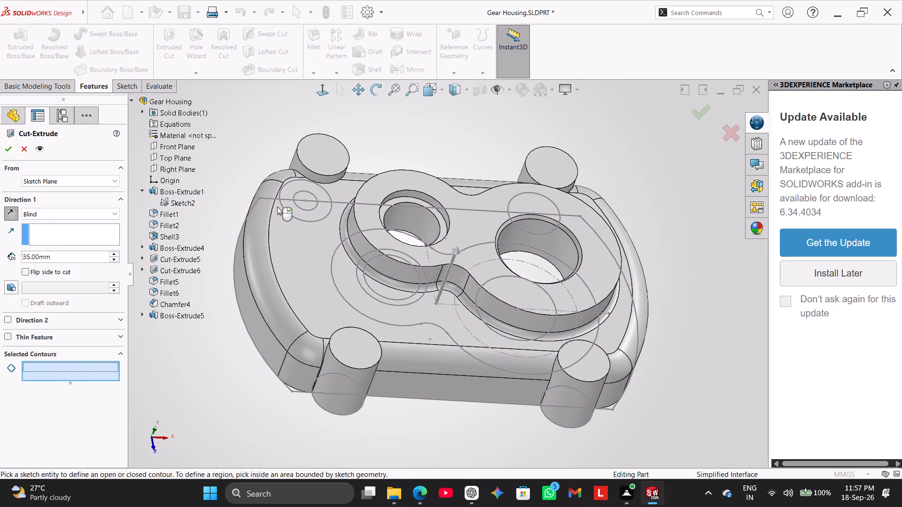
pyautogui.click(309, 209)
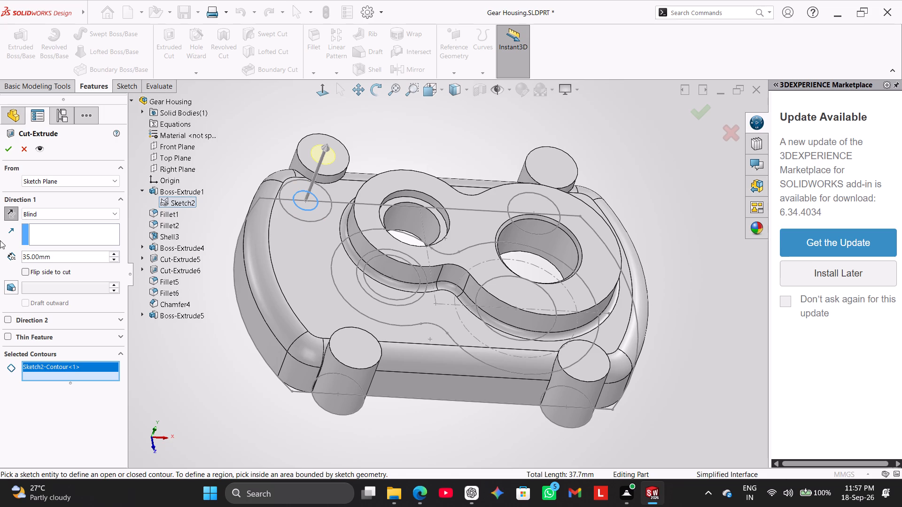
pyautogui.click(9, 152)
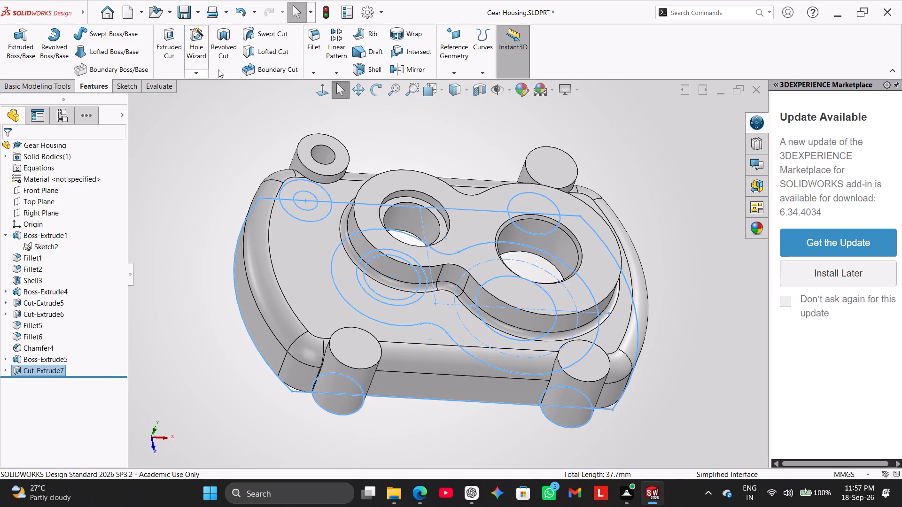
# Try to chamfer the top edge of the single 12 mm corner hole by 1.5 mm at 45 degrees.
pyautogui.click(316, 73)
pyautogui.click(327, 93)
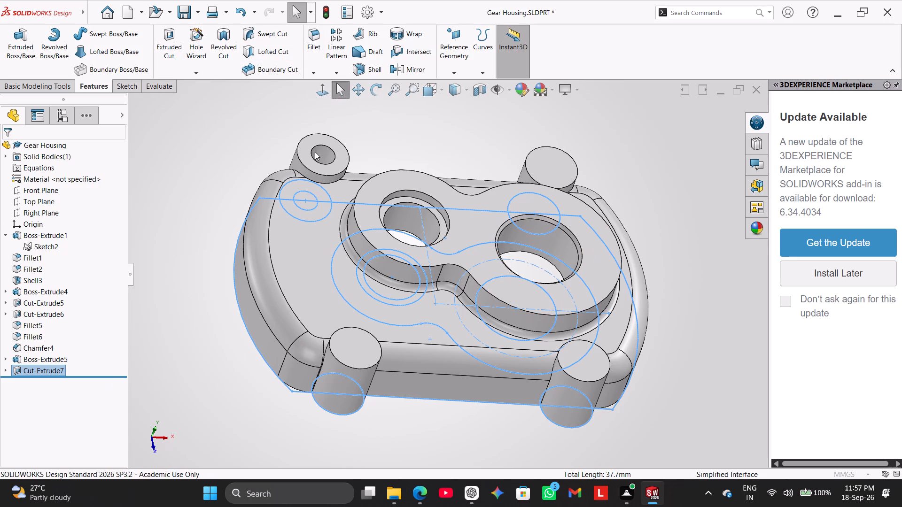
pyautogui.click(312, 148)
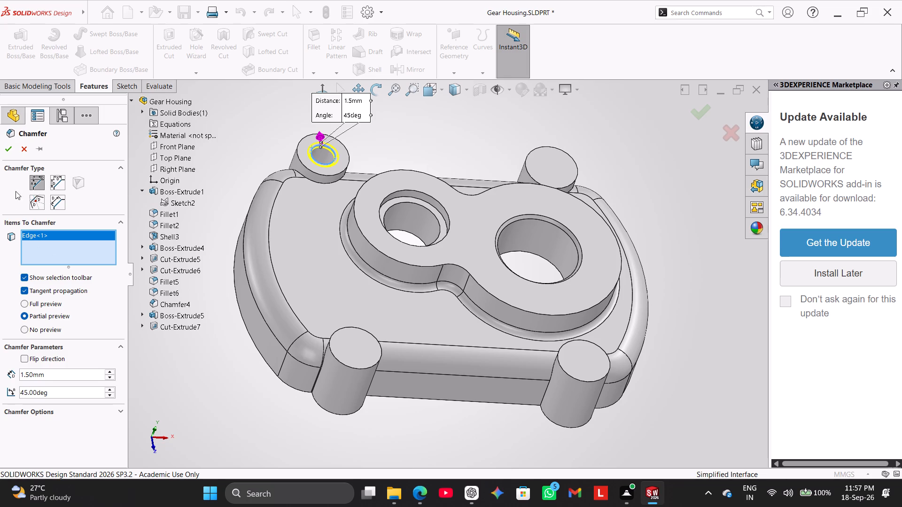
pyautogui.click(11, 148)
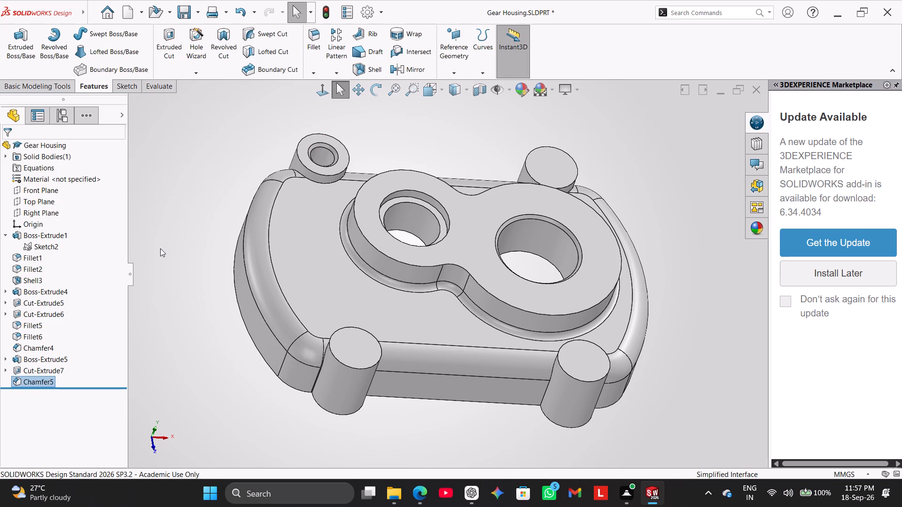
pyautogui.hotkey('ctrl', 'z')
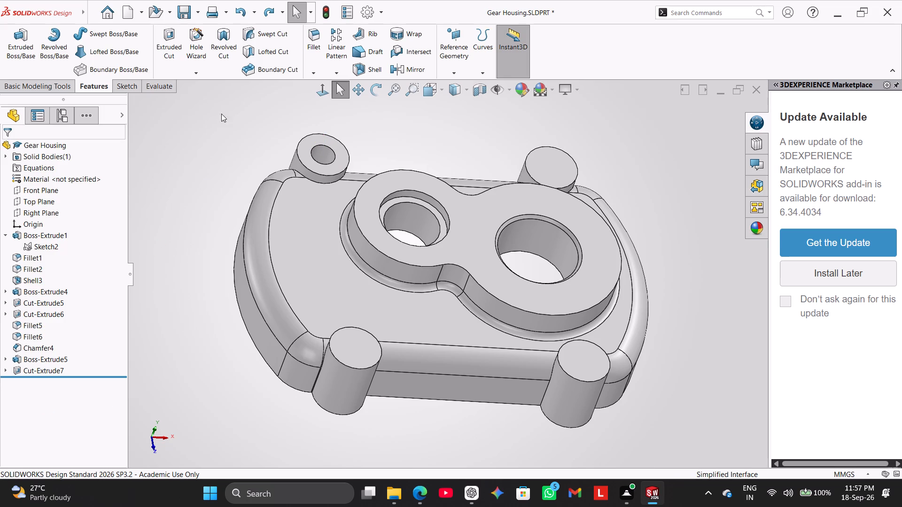
# Mirror the 12 mm corner hole cut about the Front Plane and the Right Plane to the other three corner bosses.
pyautogui.click(408, 64)
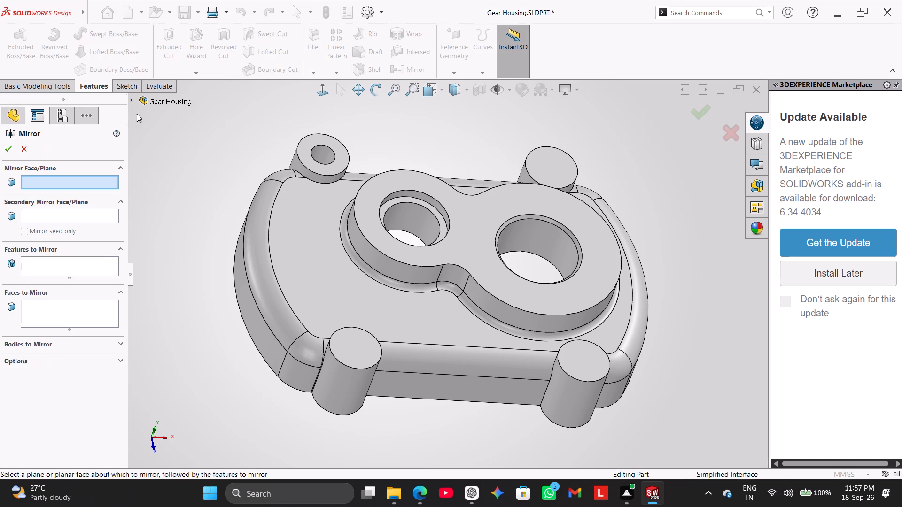
pyautogui.click(136, 102)
pyautogui.click(172, 142)
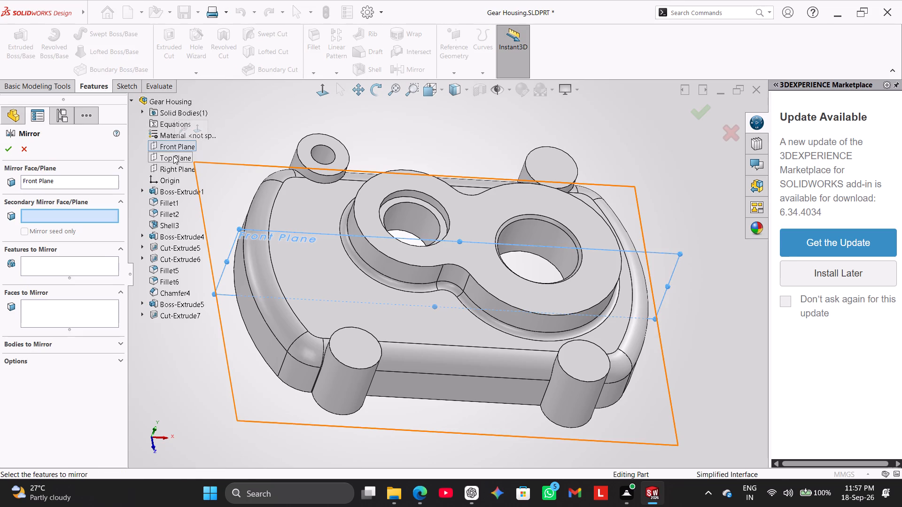
pyautogui.click(176, 168)
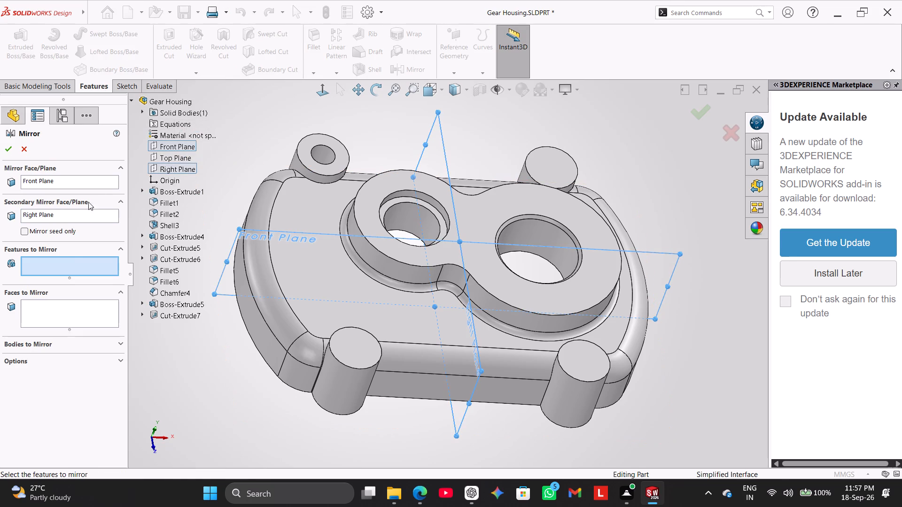
pyautogui.click(174, 316)
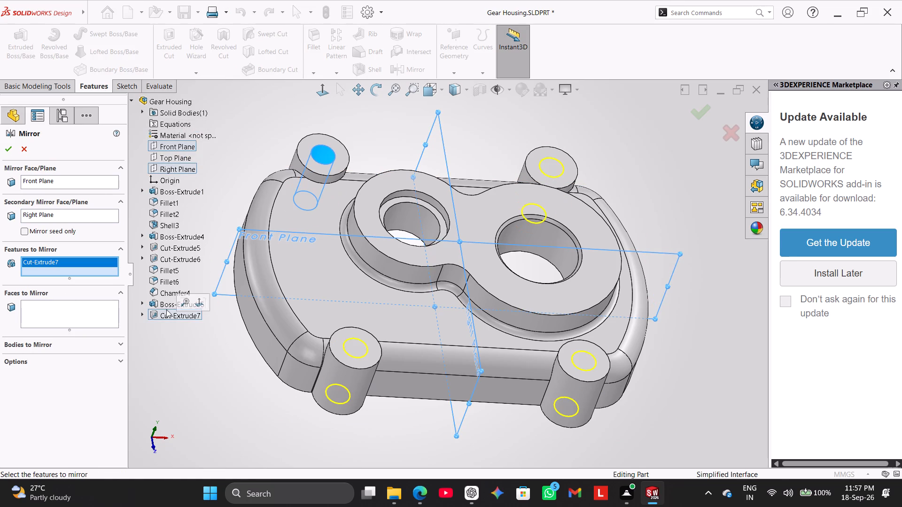
pyautogui.click(13, 150)
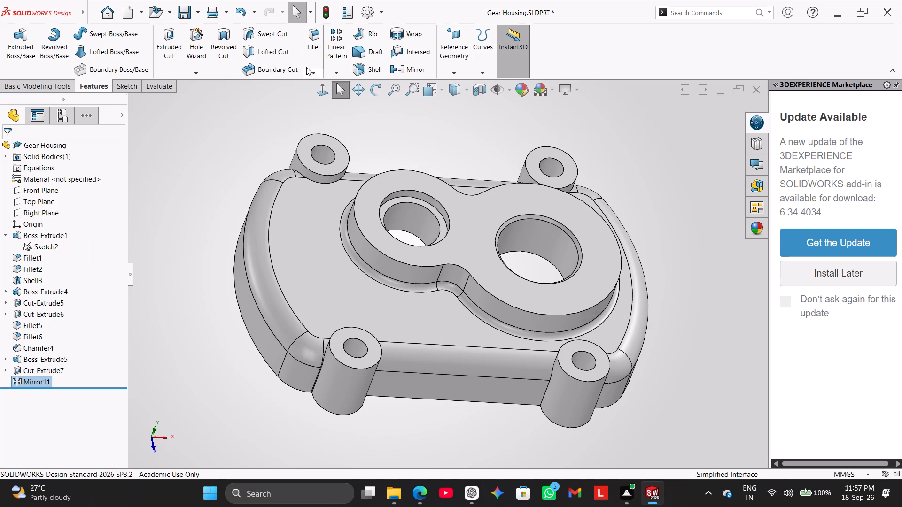
# Chamfer the holes of all four corner bosses by 1.5 mm at 45 degrees.
pyautogui.click(313, 72)
pyautogui.click(325, 92)
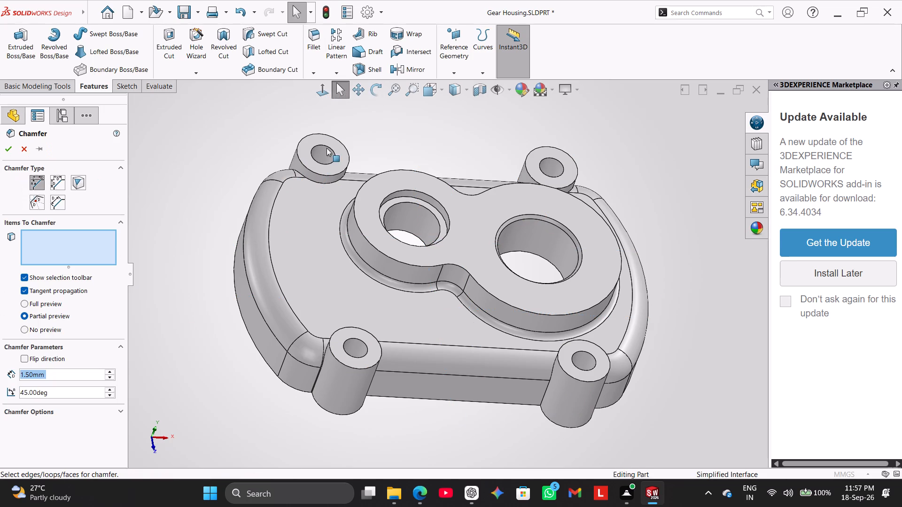
pyautogui.click(326, 146)
pyautogui.click(548, 173)
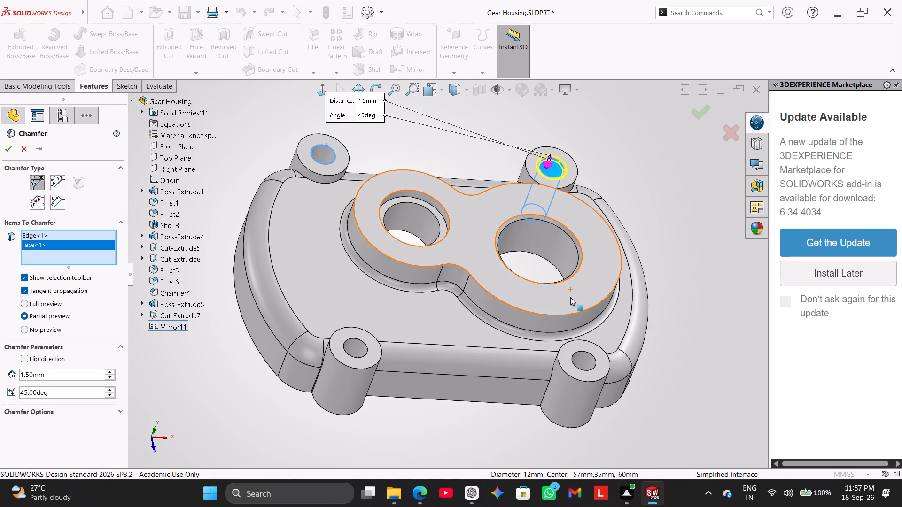
pyautogui.click(582, 350)
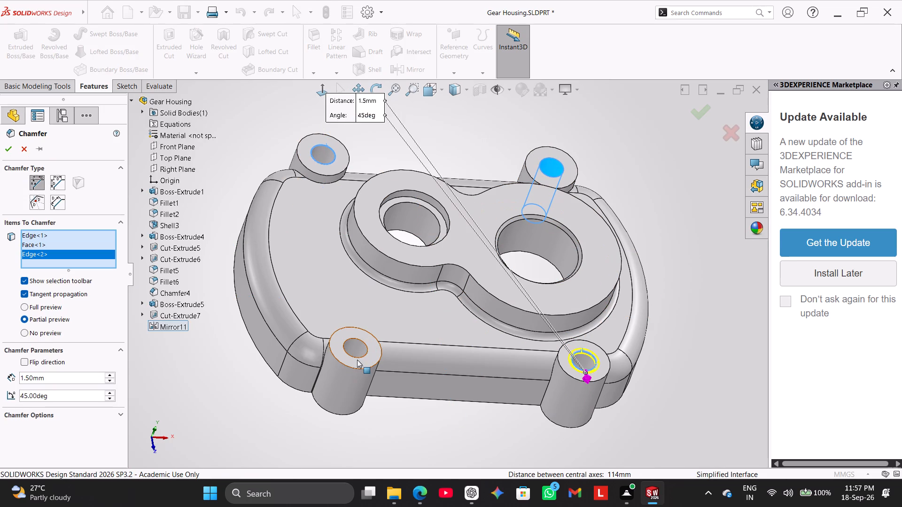
pyautogui.click(357, 357)
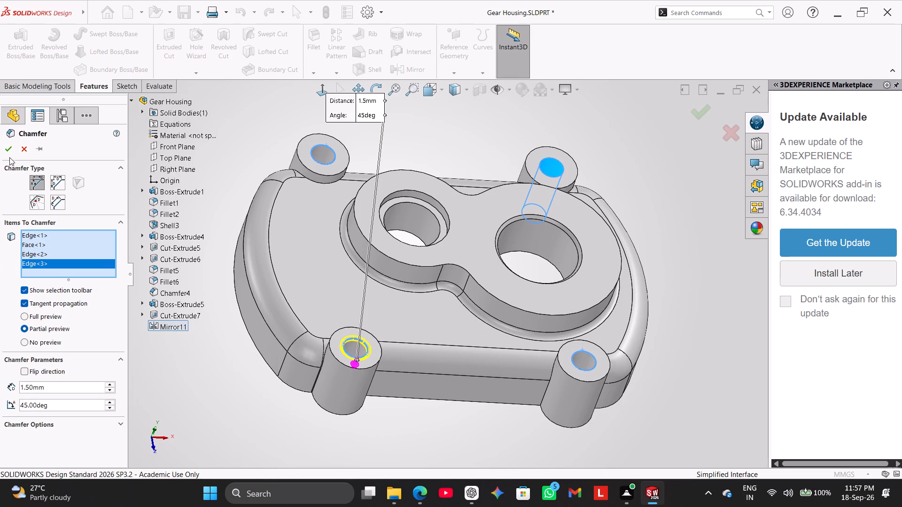
pyautogui.click(9, 150)
pyautogui.click(183, 185)
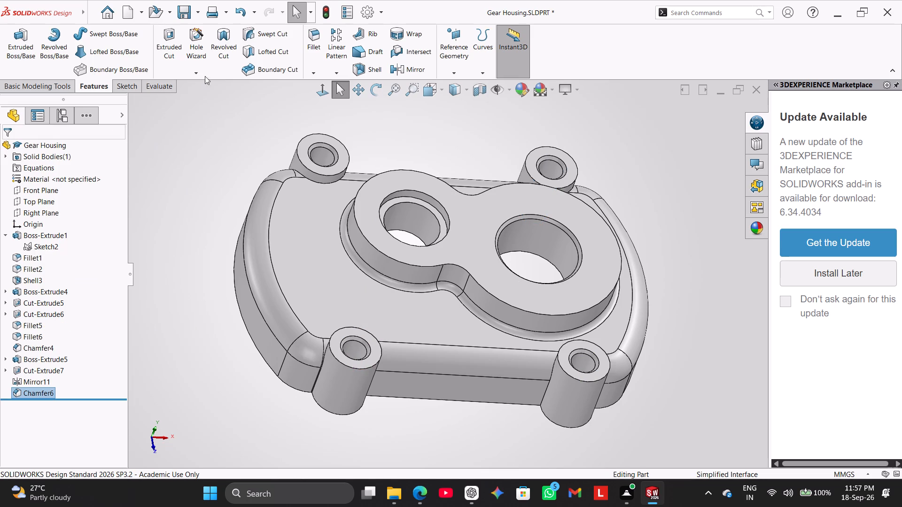
# Fillet the outer top edges of the four corner bosses with a 2 mm radius.
pyautogui.click(318, 45)
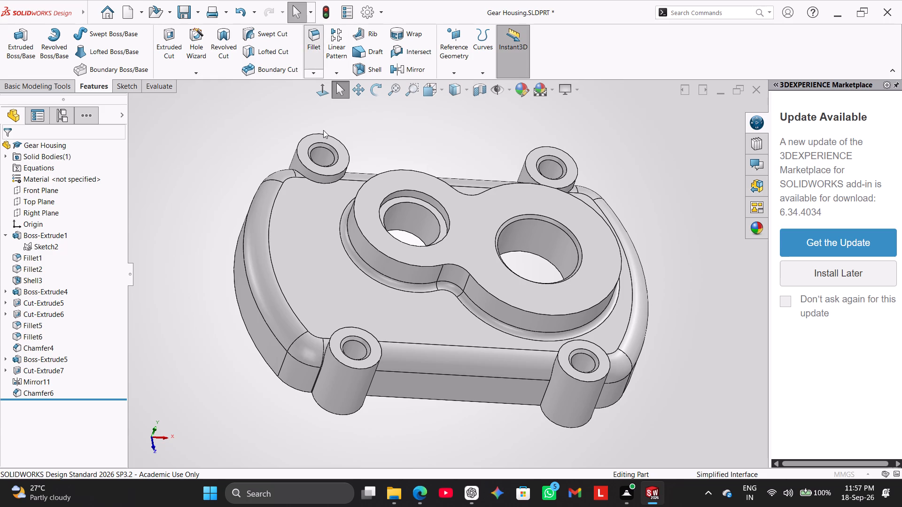
pyautogui.click(326, 133)
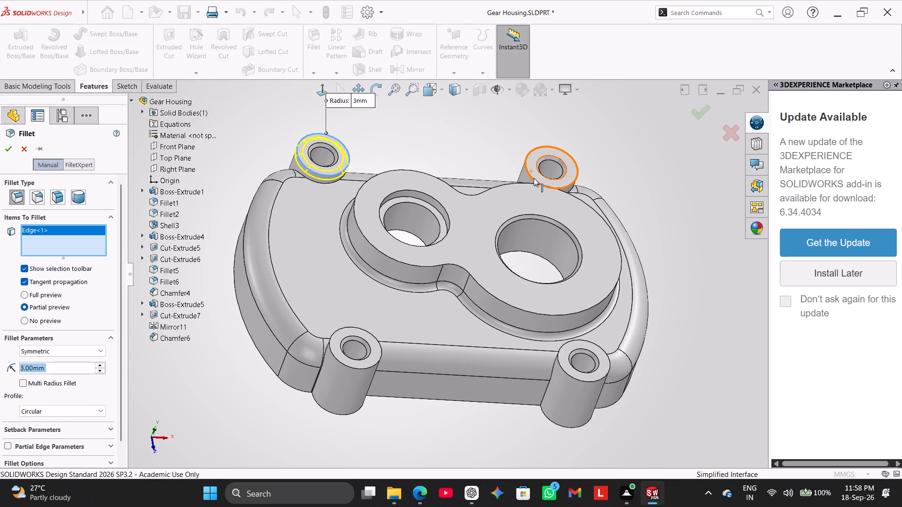
pyautogui.click(534, 178)
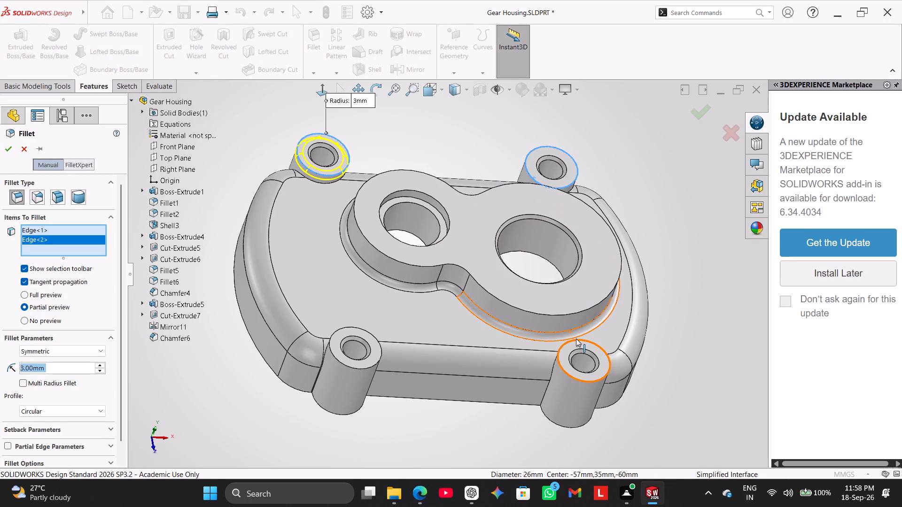
pyautogui.click(576, 338)
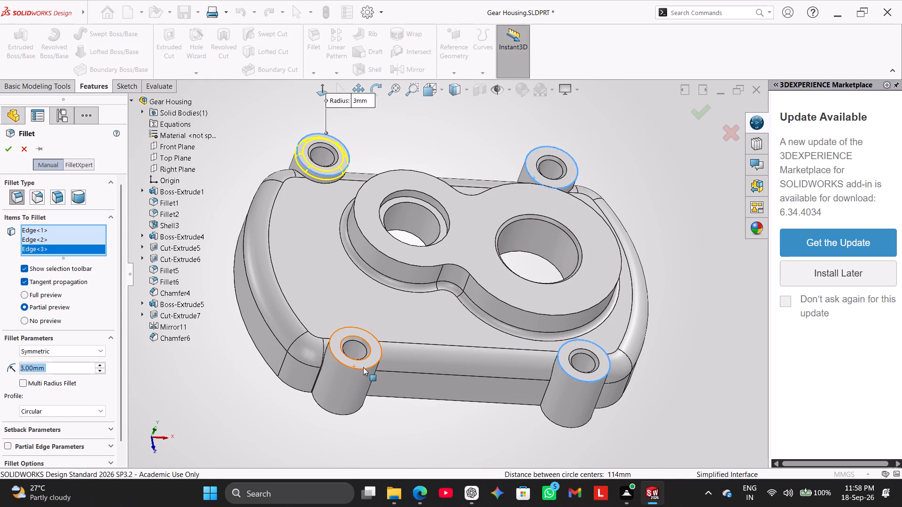
pyautogui.click(365, 369)
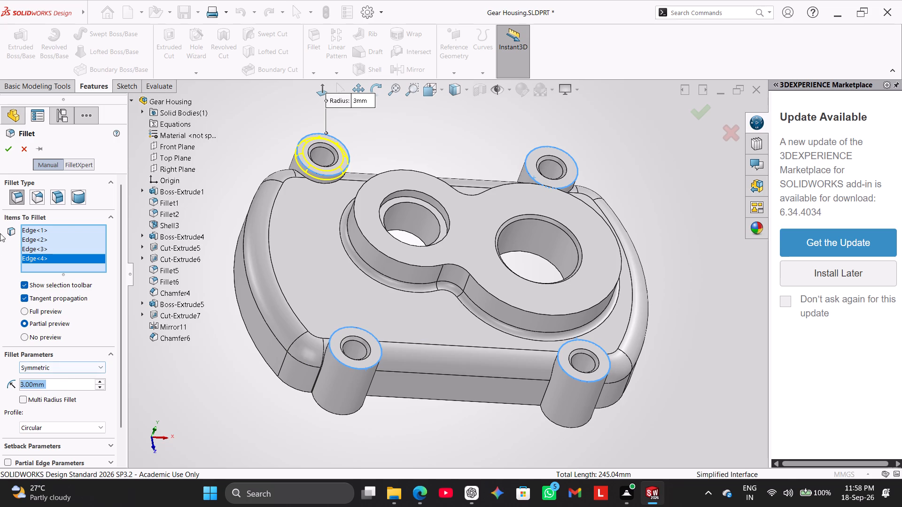
pyautogui.press('2')
pyautogui.press('Return')
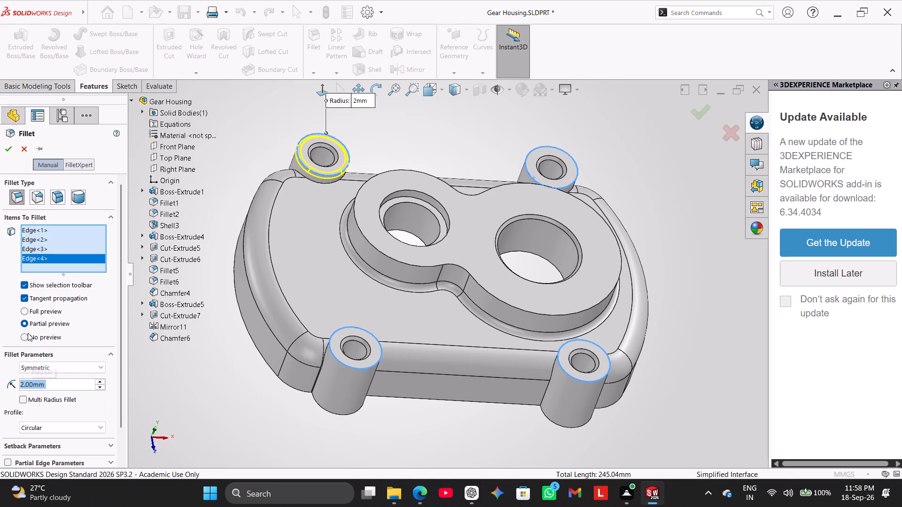
pyautogui.click(11, 152)
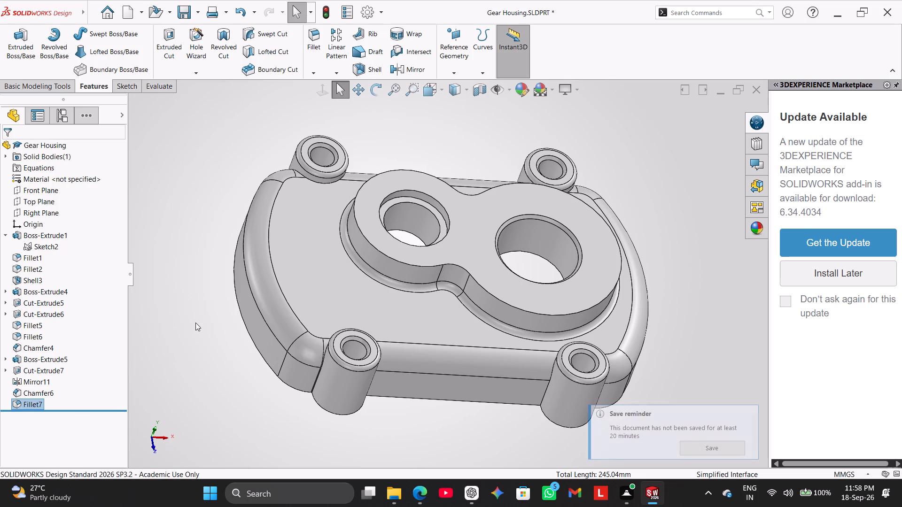
# Save the Gear Housing part.
pyautogui.moveTo(191, 315); pyautogui.dragTo(204, 255, button='right')
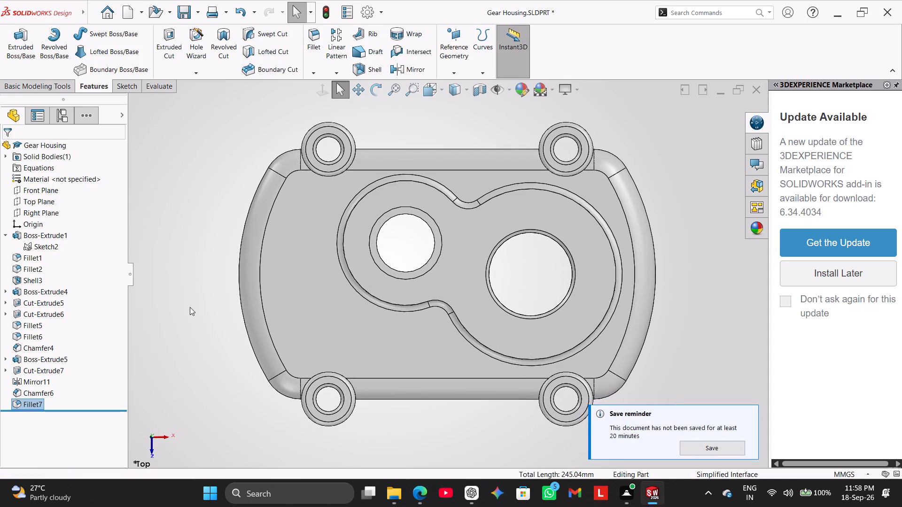
pyautogui.moveTo(182, 331); pyautogui.dragTo(200, 286, button='right')
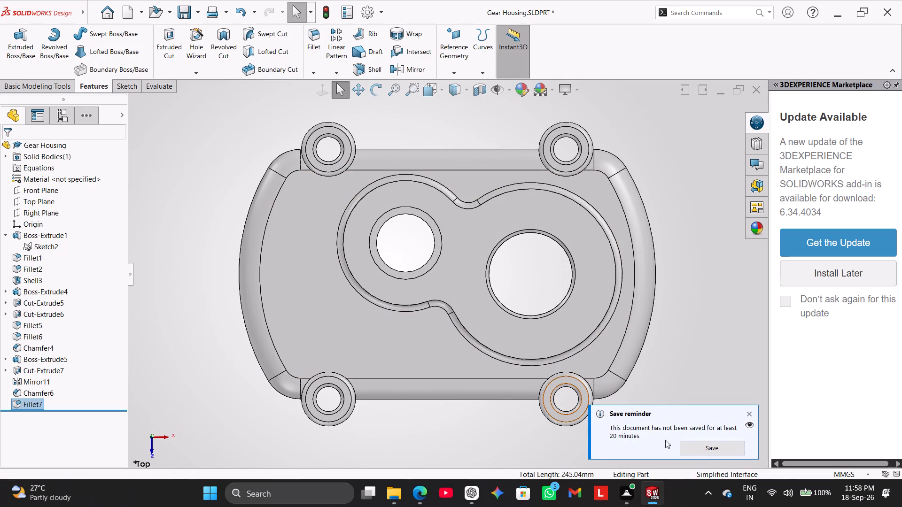
pyautogui.click(698, 448)
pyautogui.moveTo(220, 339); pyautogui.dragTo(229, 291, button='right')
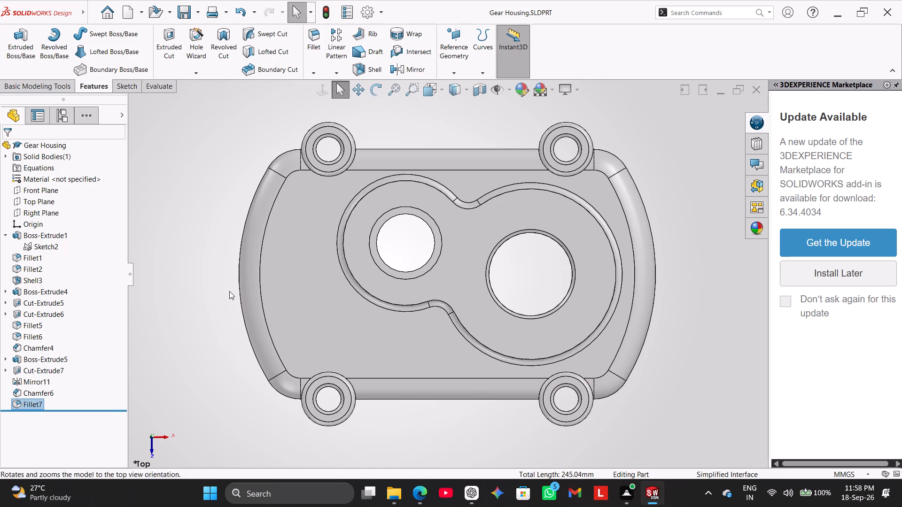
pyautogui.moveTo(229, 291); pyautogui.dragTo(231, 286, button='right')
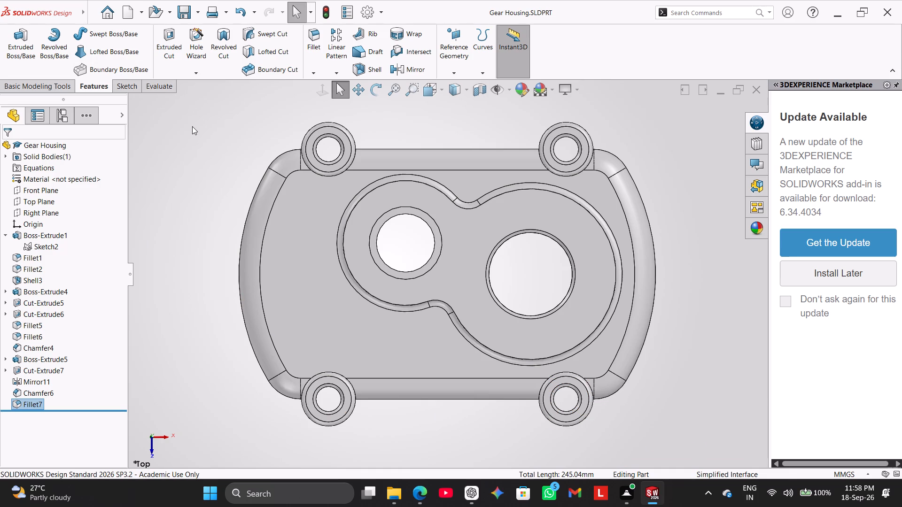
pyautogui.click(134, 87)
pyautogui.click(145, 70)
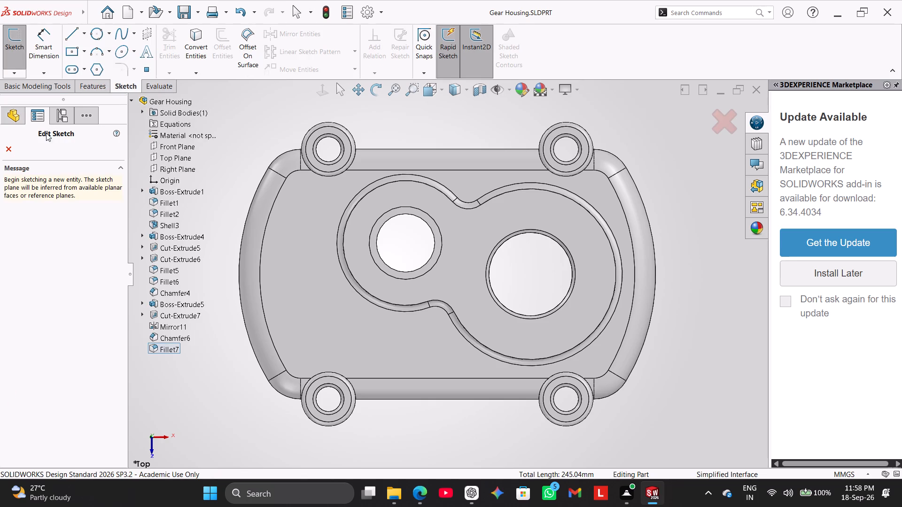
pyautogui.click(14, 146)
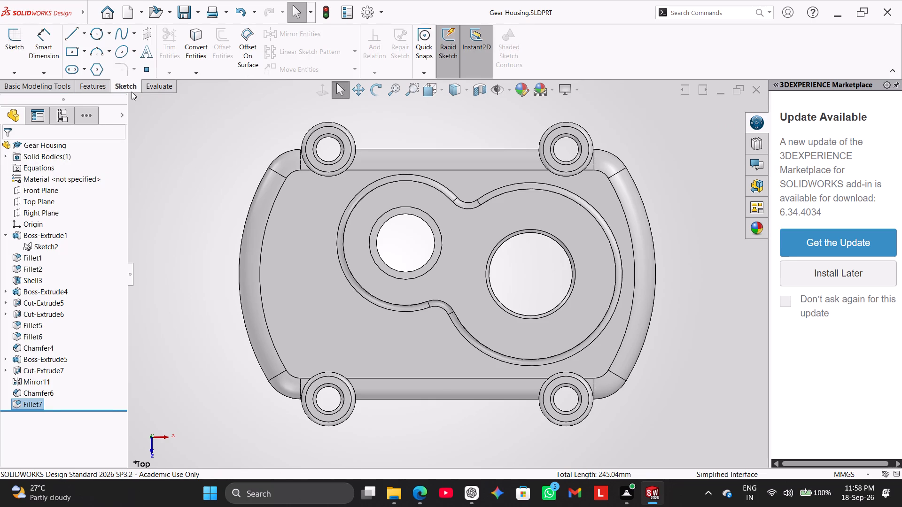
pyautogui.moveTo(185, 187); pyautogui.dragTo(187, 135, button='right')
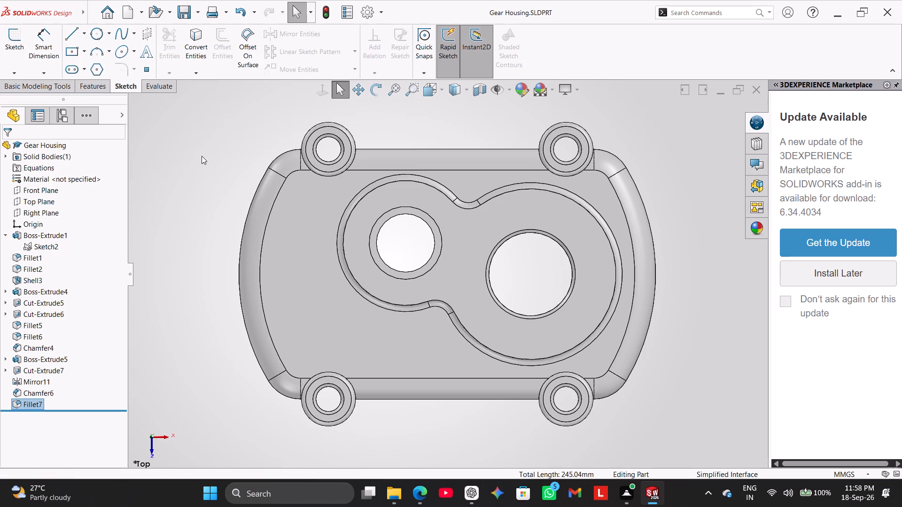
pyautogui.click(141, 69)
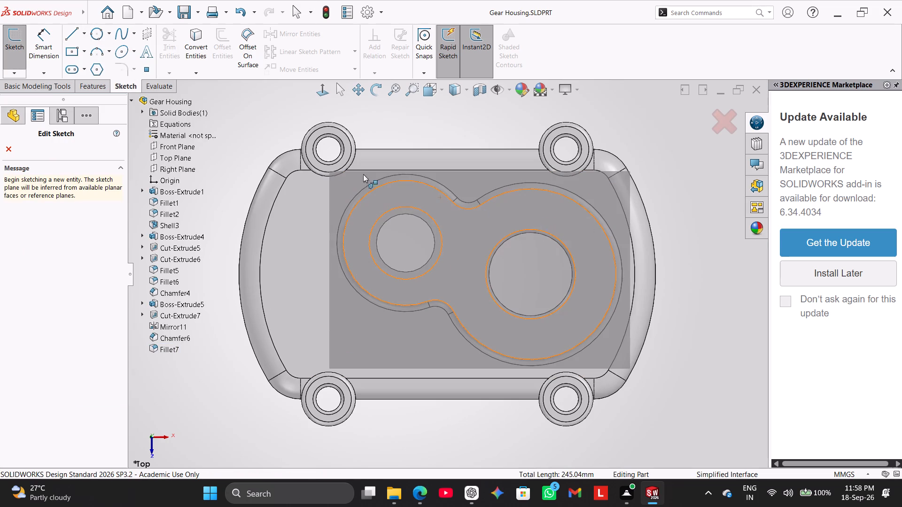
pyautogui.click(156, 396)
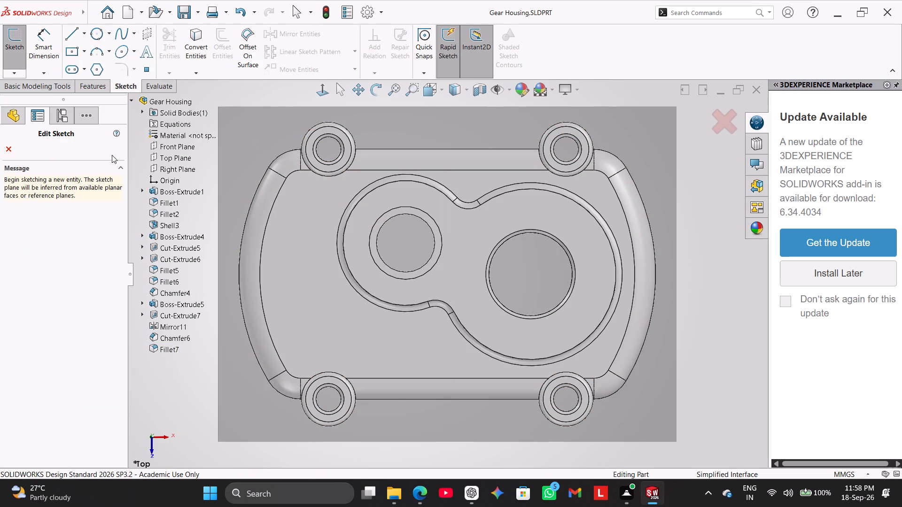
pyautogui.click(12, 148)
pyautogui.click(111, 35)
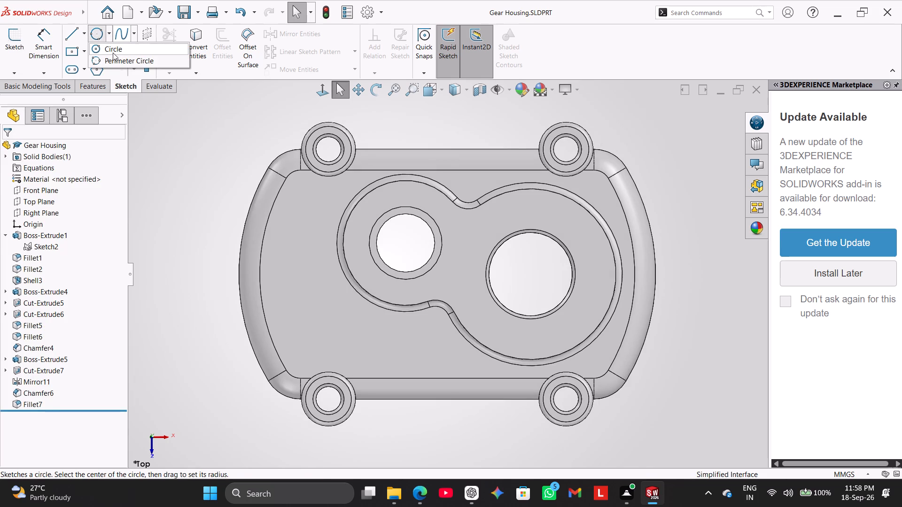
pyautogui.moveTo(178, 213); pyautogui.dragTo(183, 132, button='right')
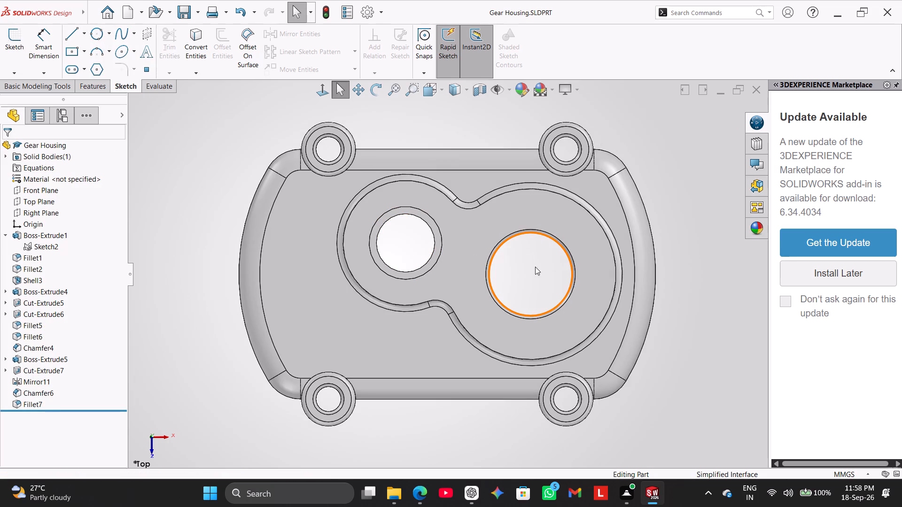
# Start a sketch on the Top Plane with a circle concentric to the larger bore and dimension its diameter to 61 mm.
pyautogui.click(9, 38)
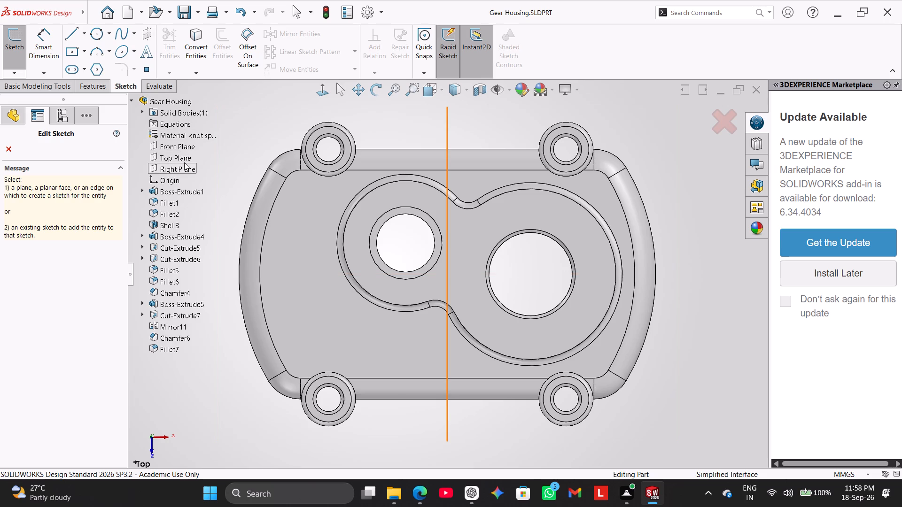
pyautogui.click(184, 157)
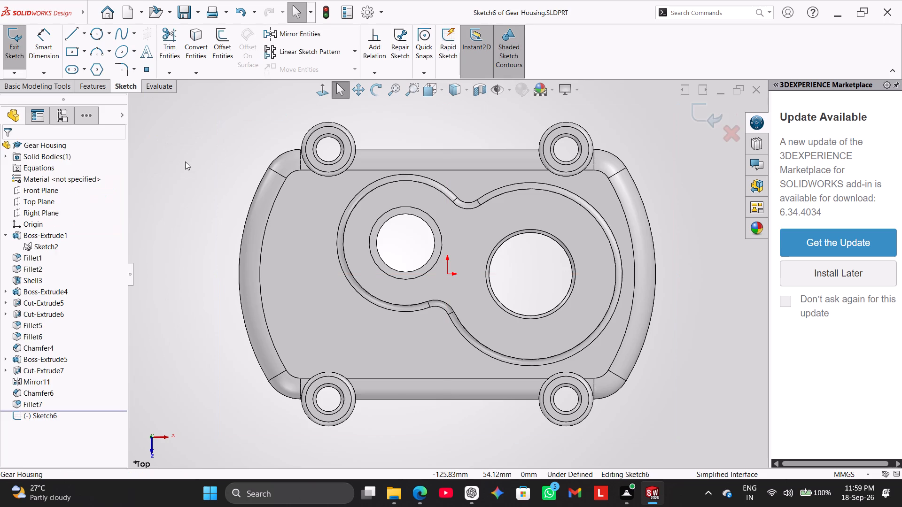
pyautogui.moveTo(162, 168); pyautogui.dragTo(160, 118, button='right')
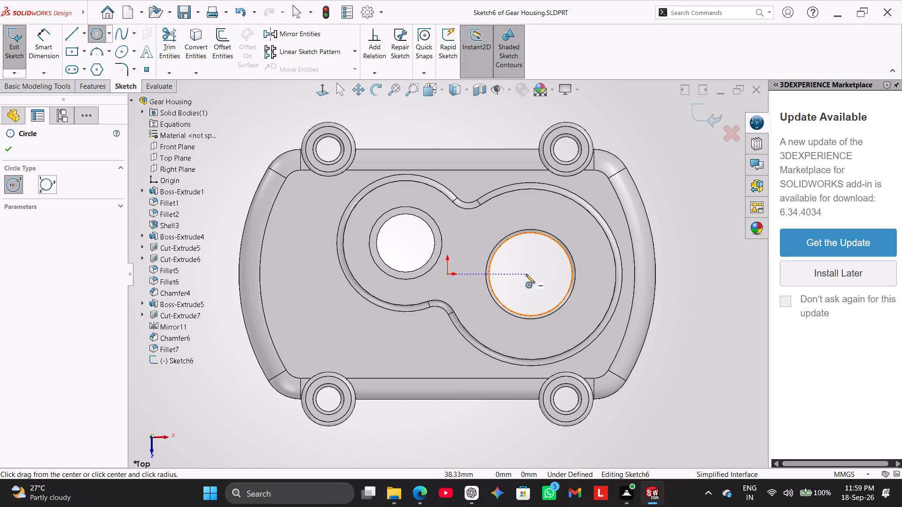
pyautogui.click(532, 274)
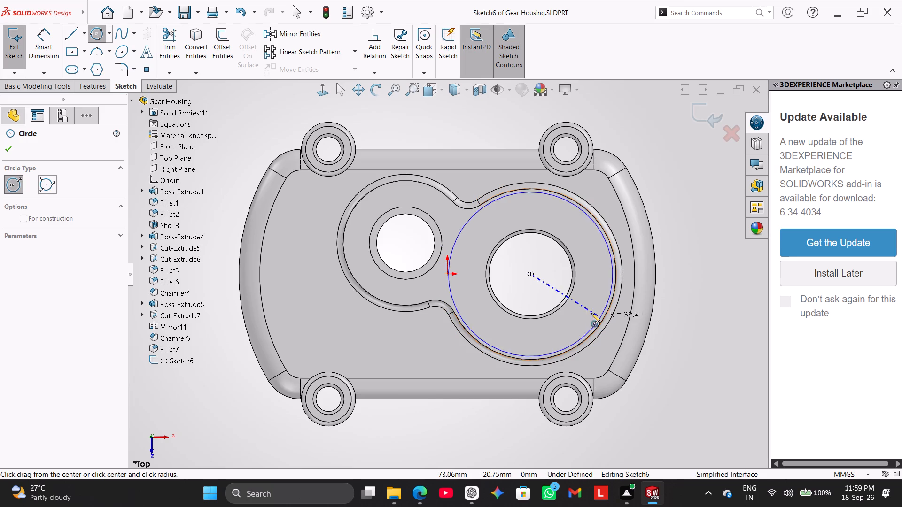
pyautogui.click(589, 312)
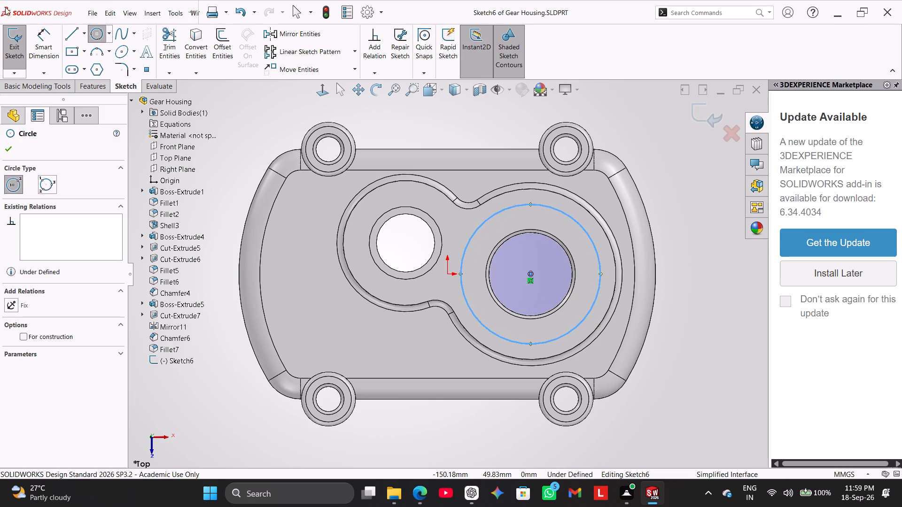
pyautogui.click(35, 39)
pyautogui.click(538, 205)
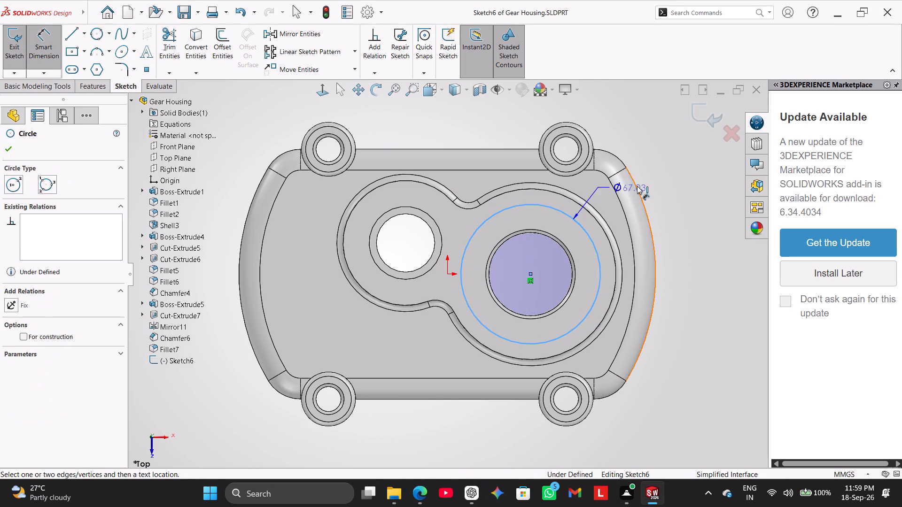
pyautogui.click(650, 177)
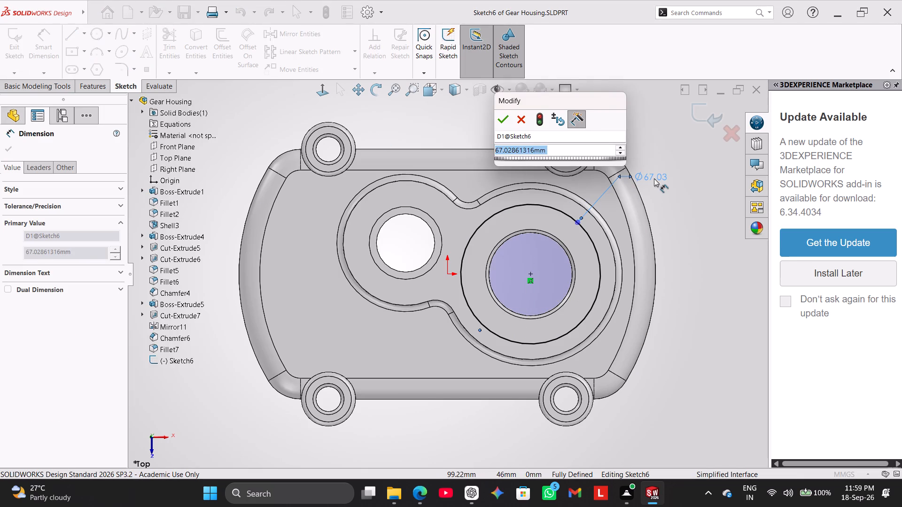
pyautogui.write('61')
pyautogui.press('Return')
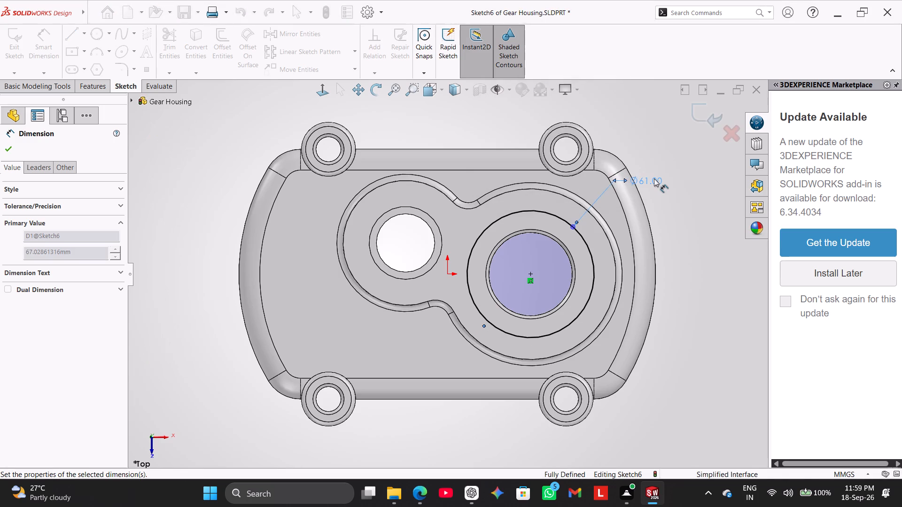
pyautogui.rightClick(202, 157)
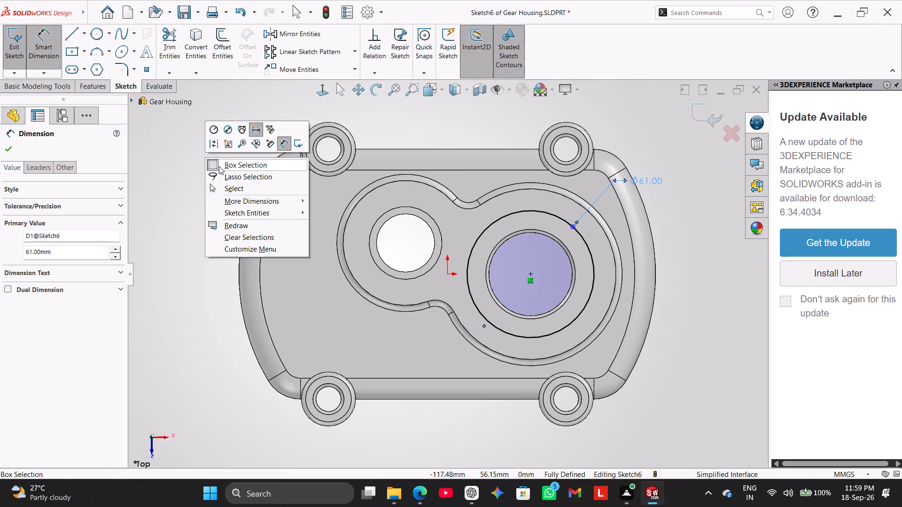
pyautogui.click(251, 183)
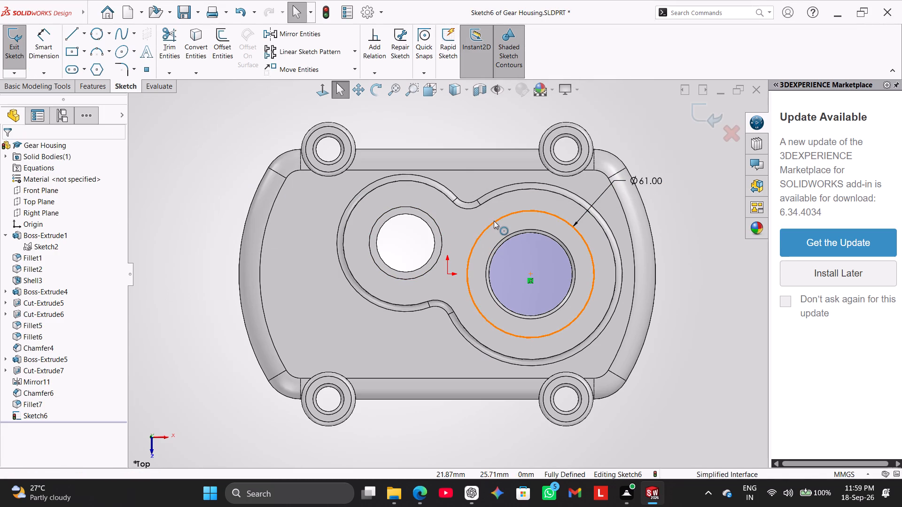
# Convert the 61 mm circle to construction geometry.
pyautogui.rightClick(494, 221)
pyautogui.click(521, 206)
pyautogui.click(484, 112)
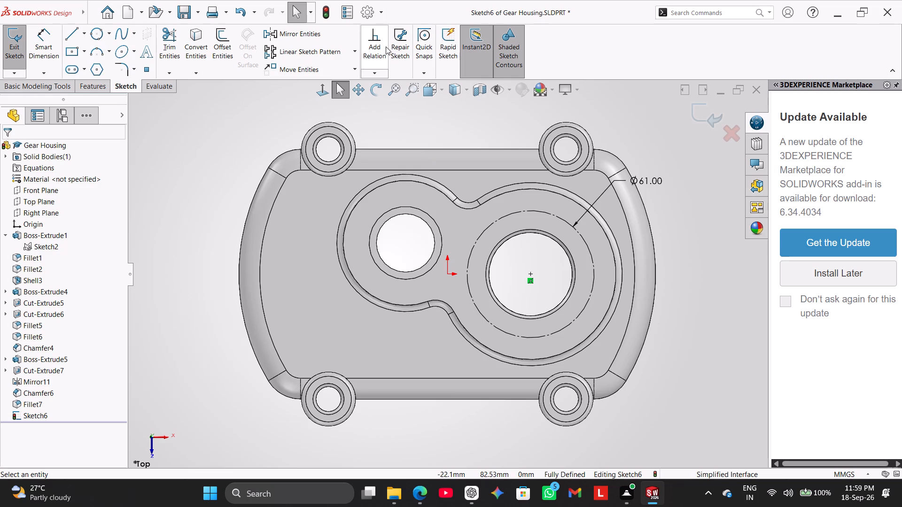
# Draw a vertical and a horizontal centerline from the larger bore's centre out to the 61 mm construction circle.
pyautogui.click(83, 31)
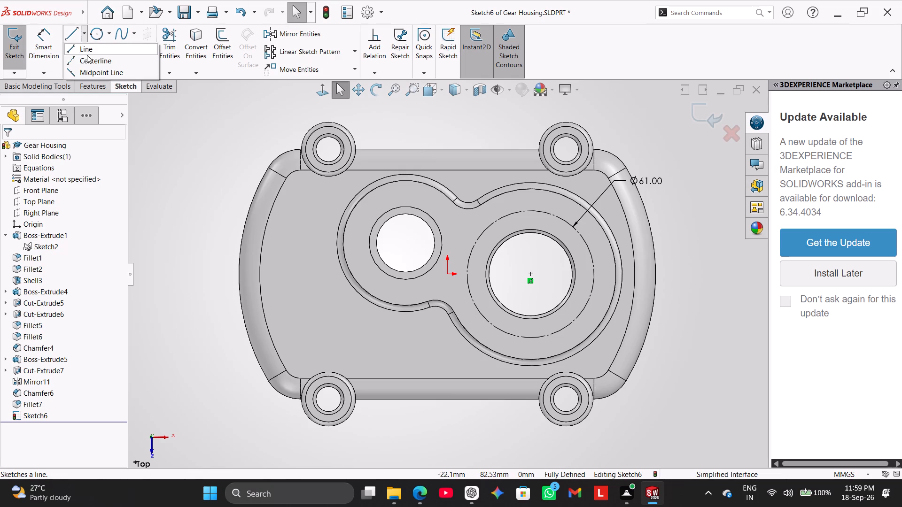
pyautogui.click(88, 58)
pyautogui.click(531, 272)
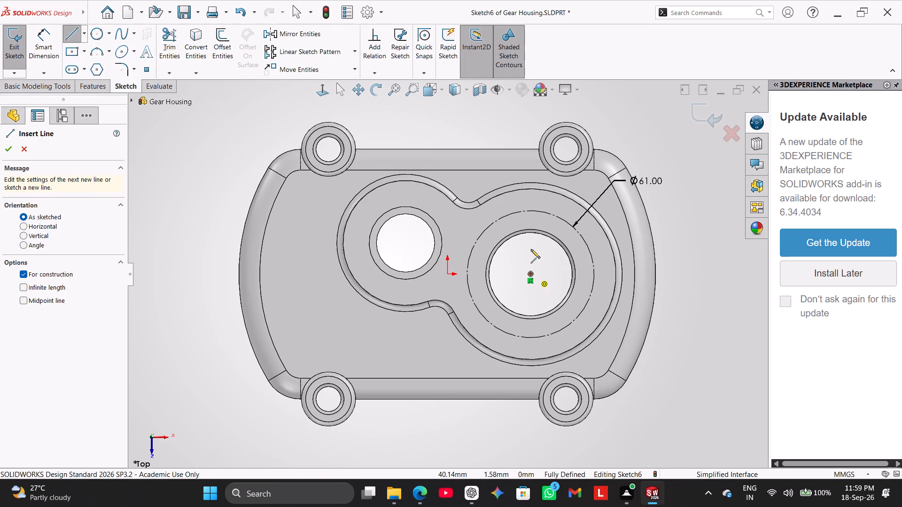
pyautogui.click(529, 209)
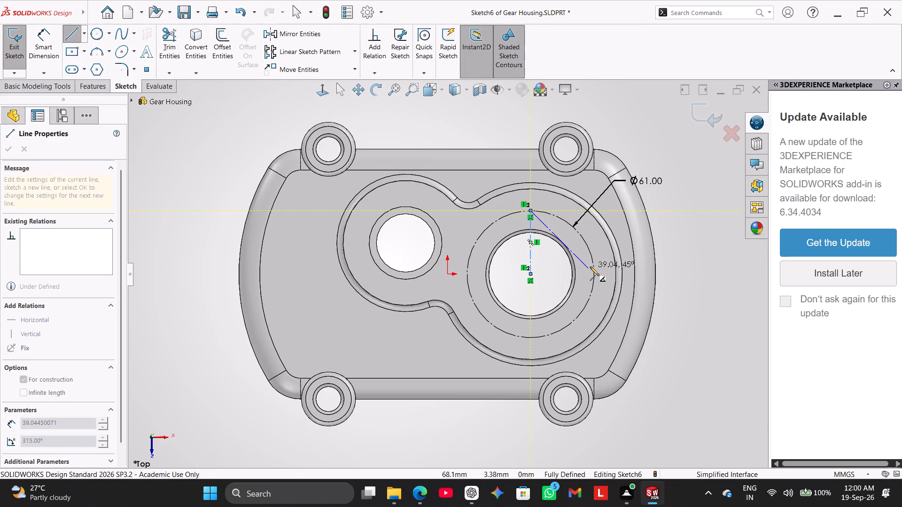
pyautogui.rightClick(590, 267)
pyautogui.click(619, 287)
pyautogui.click(531, 274)
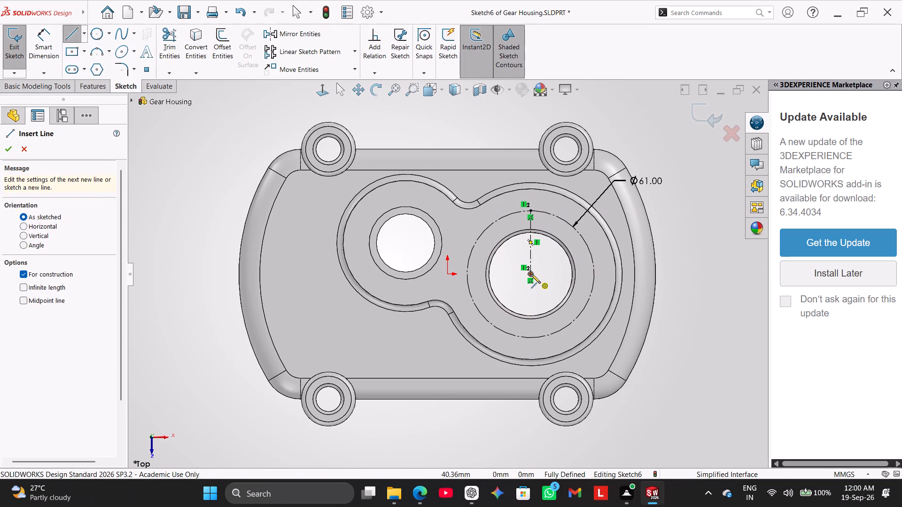
pyautogui.click(593, 272)
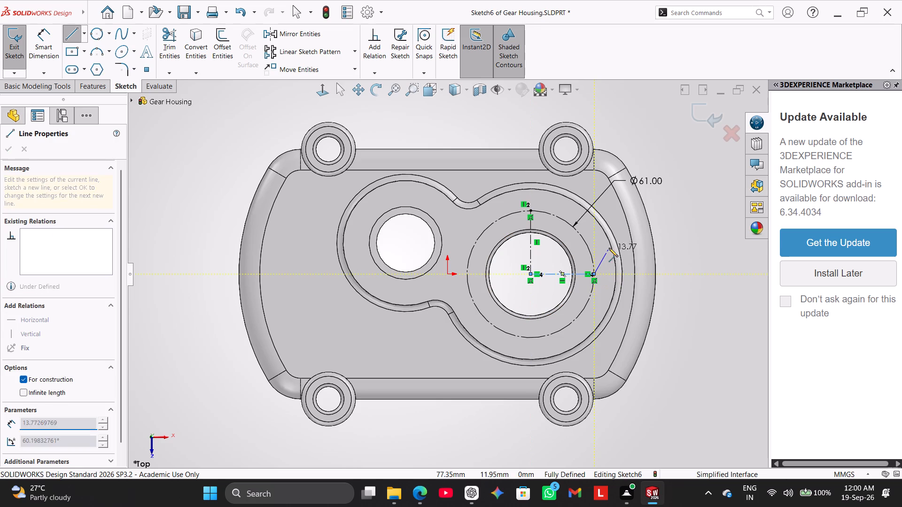
pyautogui.rightClick(609, 247)
pyautogui.click(638, 253)
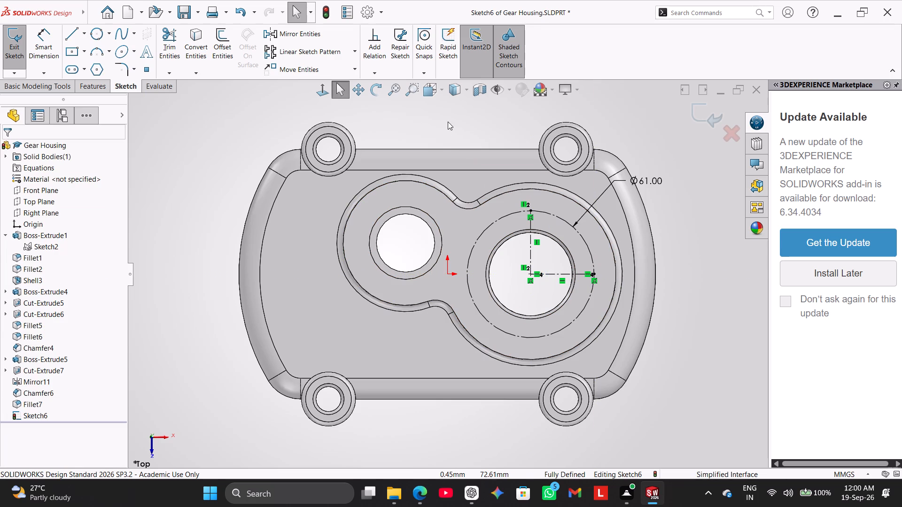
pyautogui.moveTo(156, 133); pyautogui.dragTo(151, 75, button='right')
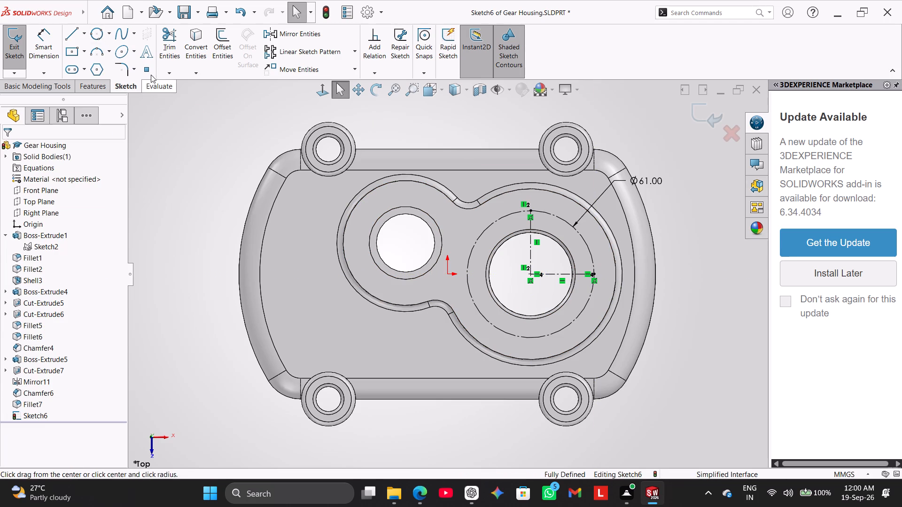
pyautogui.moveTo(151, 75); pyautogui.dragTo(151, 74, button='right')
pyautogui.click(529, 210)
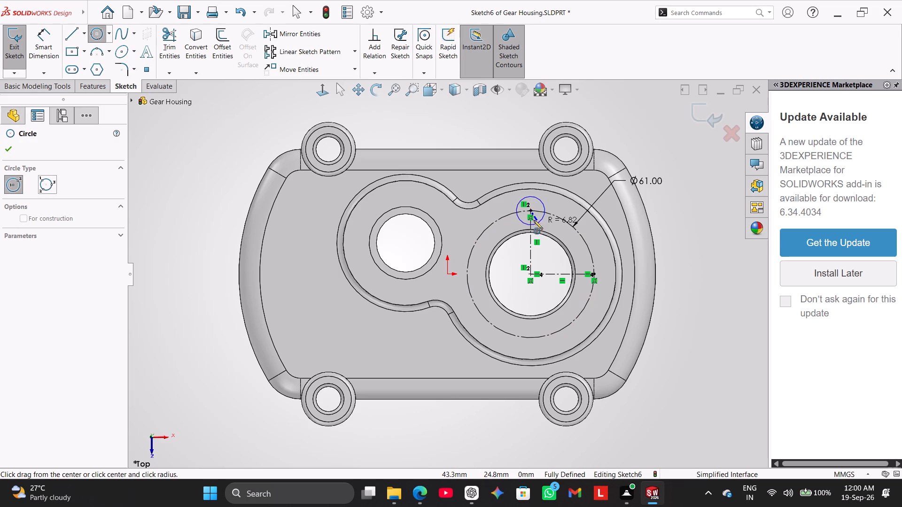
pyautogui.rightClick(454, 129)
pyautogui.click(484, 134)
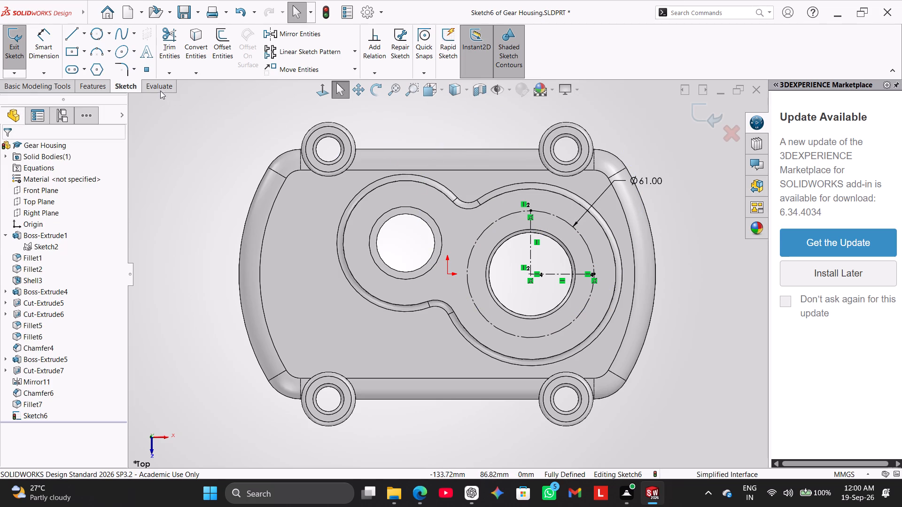
# Exit the sketch containing the construction circle and the two centerlines.
pyautogui.click(98, 89)
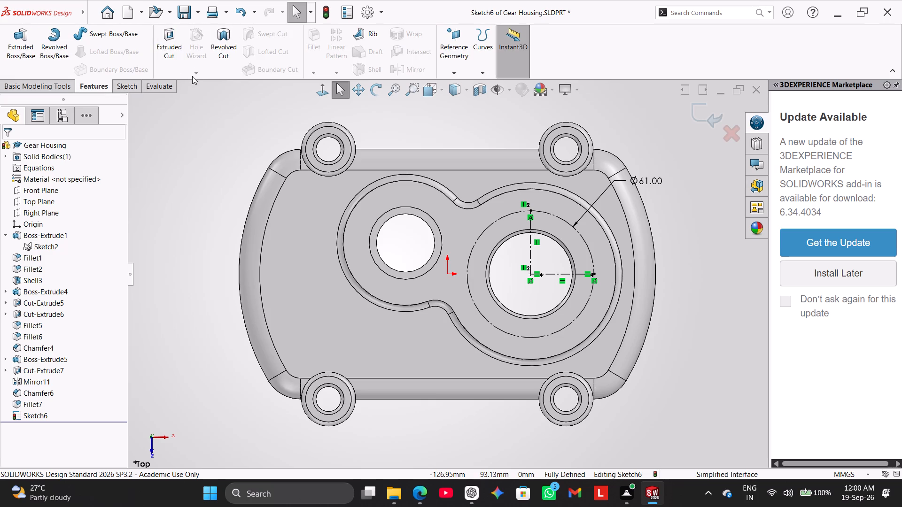
pyautogui.click(141, 85)
pyautogui.click(0, 48)
pyautogui.click(12, 50)
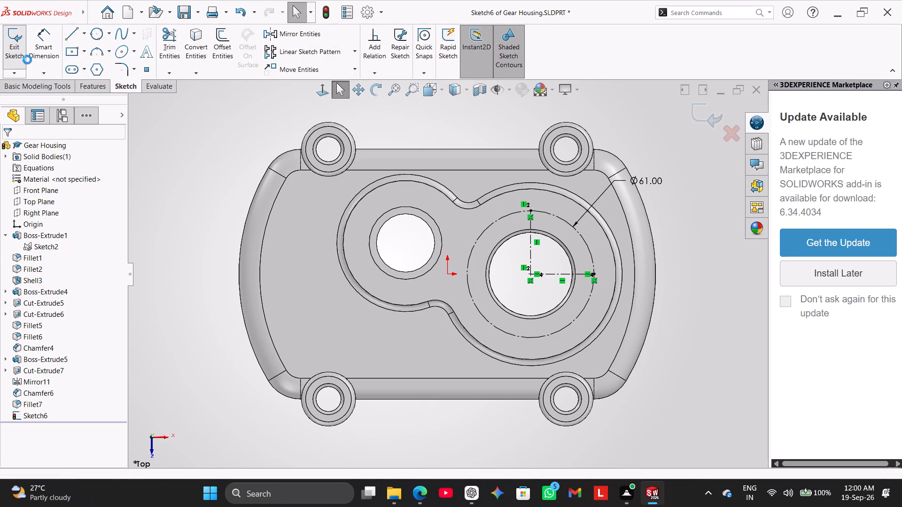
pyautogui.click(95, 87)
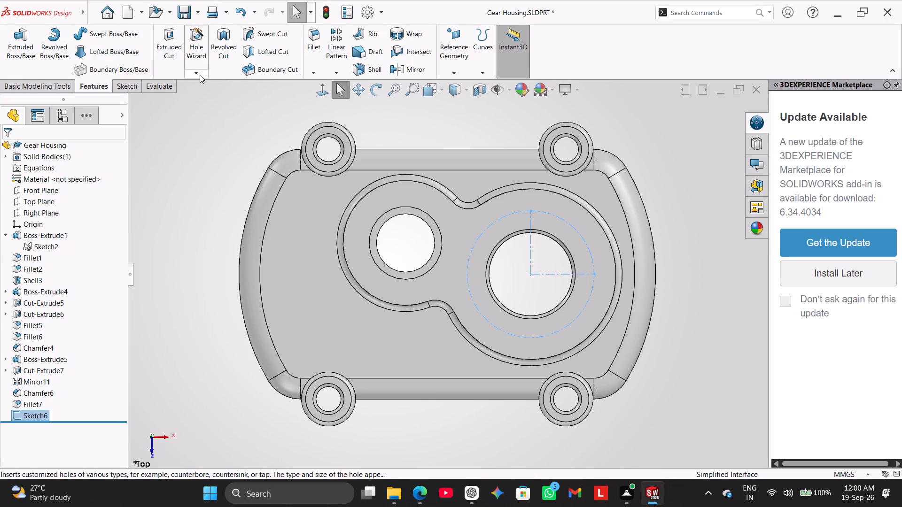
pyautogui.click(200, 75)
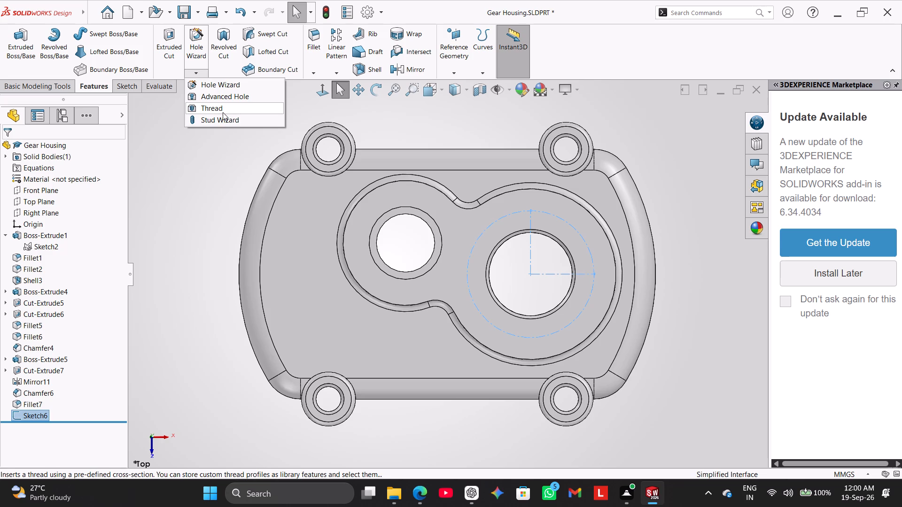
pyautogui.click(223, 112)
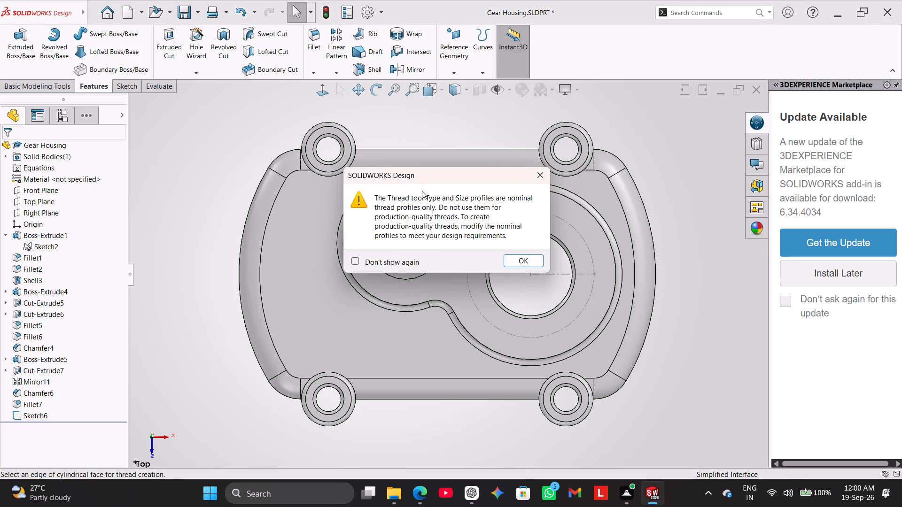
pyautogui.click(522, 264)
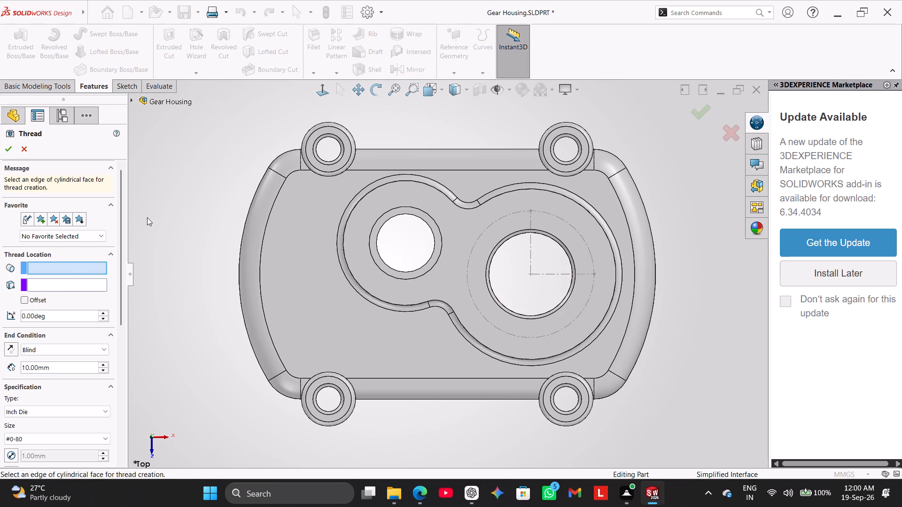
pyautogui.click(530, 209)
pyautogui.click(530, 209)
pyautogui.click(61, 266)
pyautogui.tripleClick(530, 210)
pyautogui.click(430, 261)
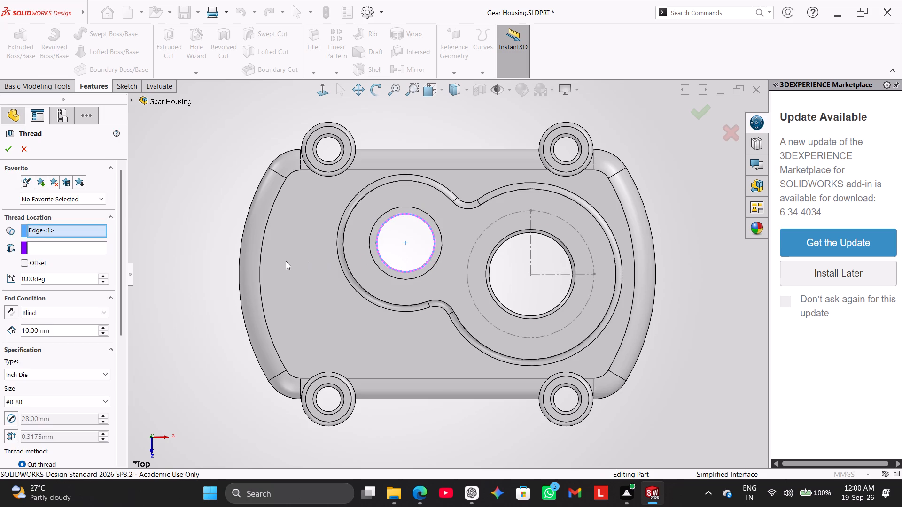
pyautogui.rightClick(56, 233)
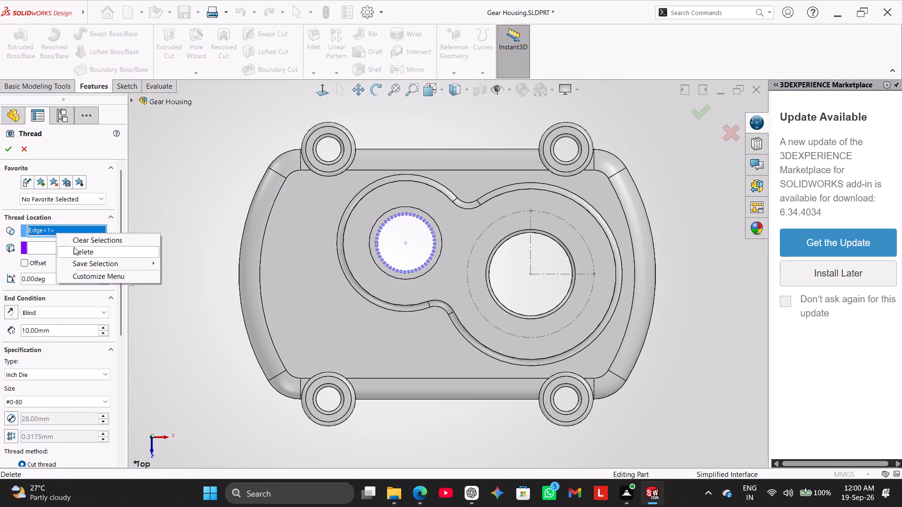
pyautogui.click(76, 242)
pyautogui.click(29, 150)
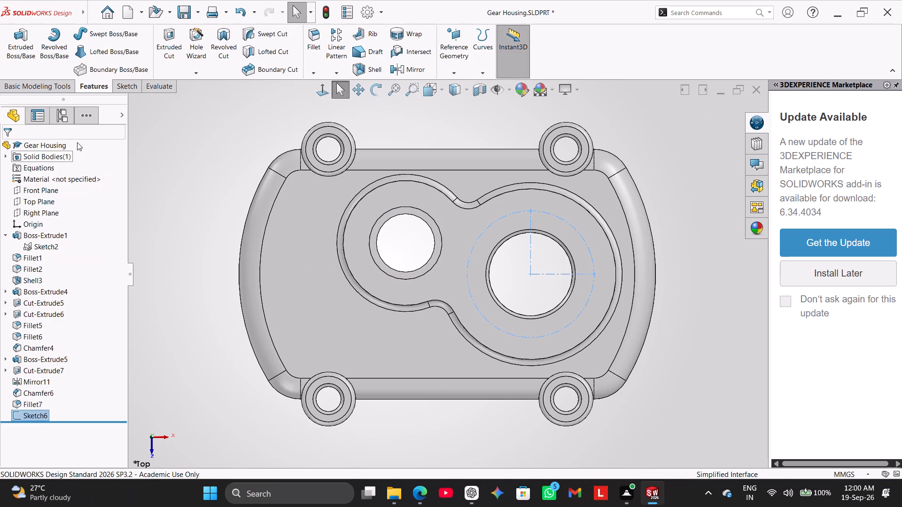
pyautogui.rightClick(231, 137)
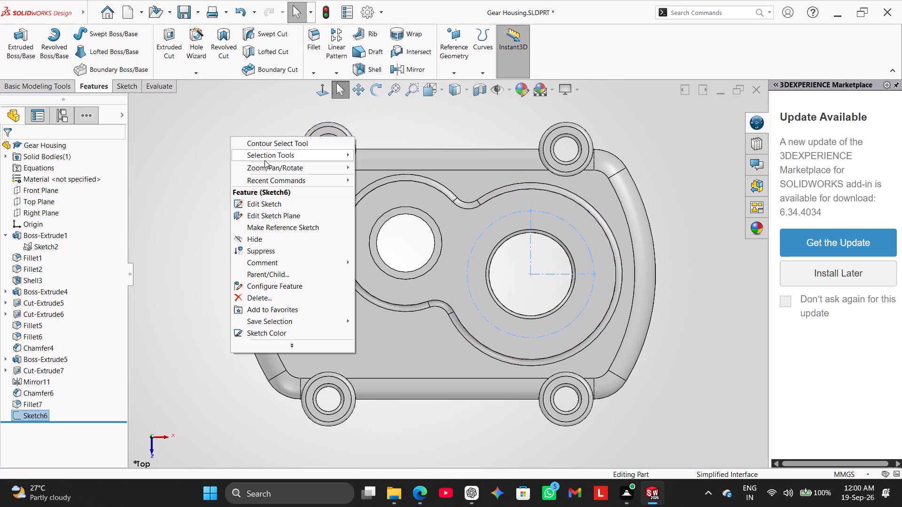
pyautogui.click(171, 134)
# Start a new sketch on the Top Plane.
pyautogui.click(129, 88)
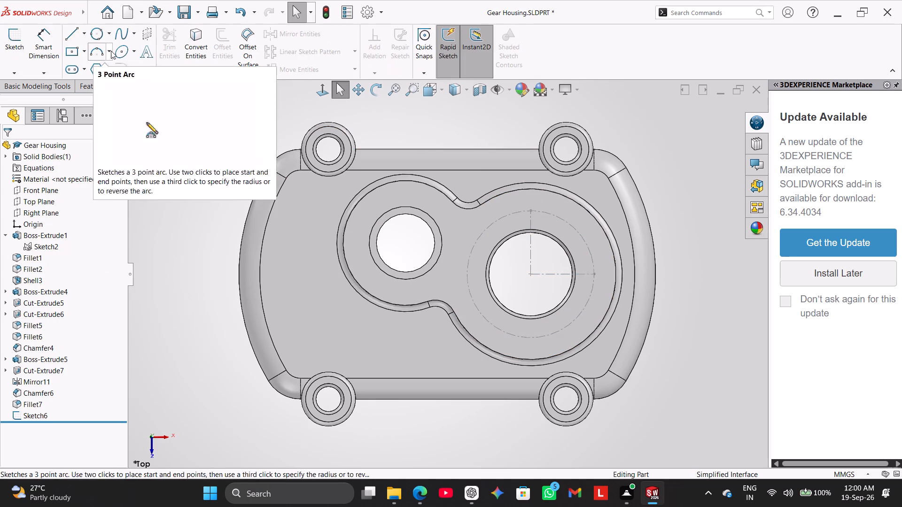
pyautogui.moveTo(202, 158); pyautogui.dragTo(207, 99, button='right')
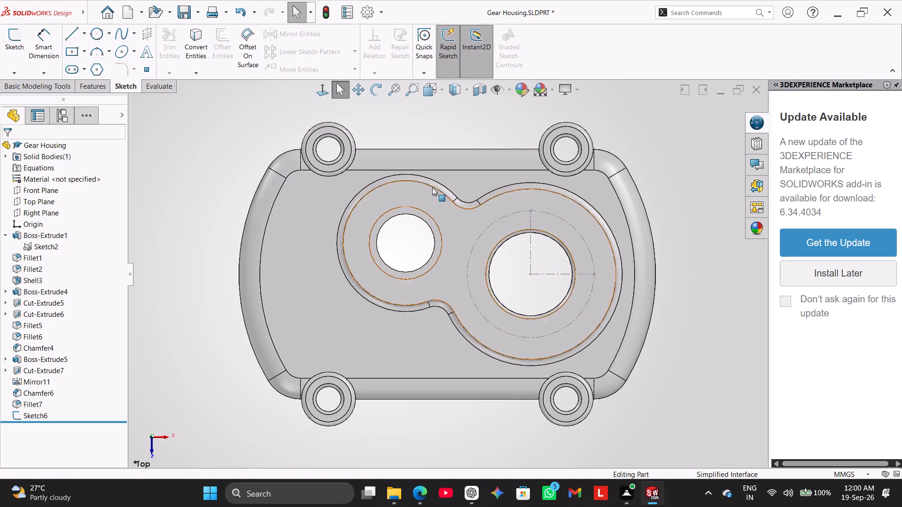
pyautogui.click(17, 46)
pyautogui.click(133, 99)
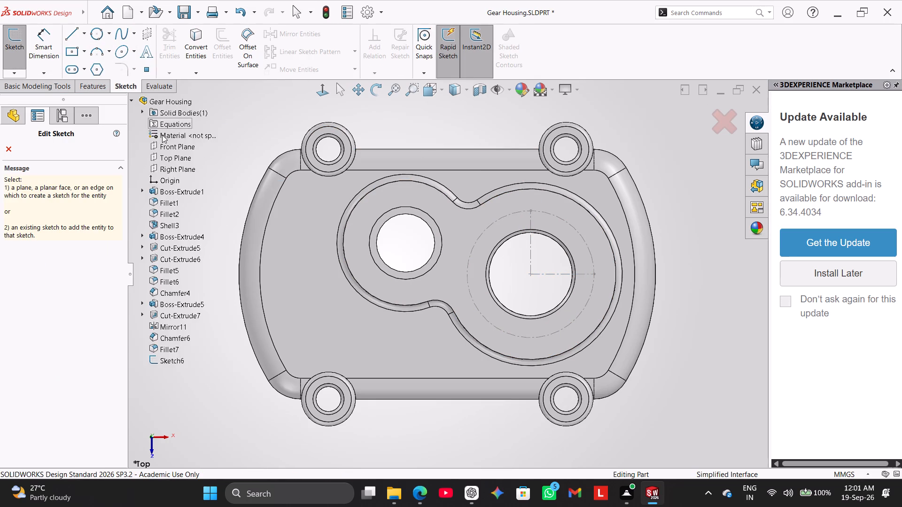
pyautogui.click(174, 156)
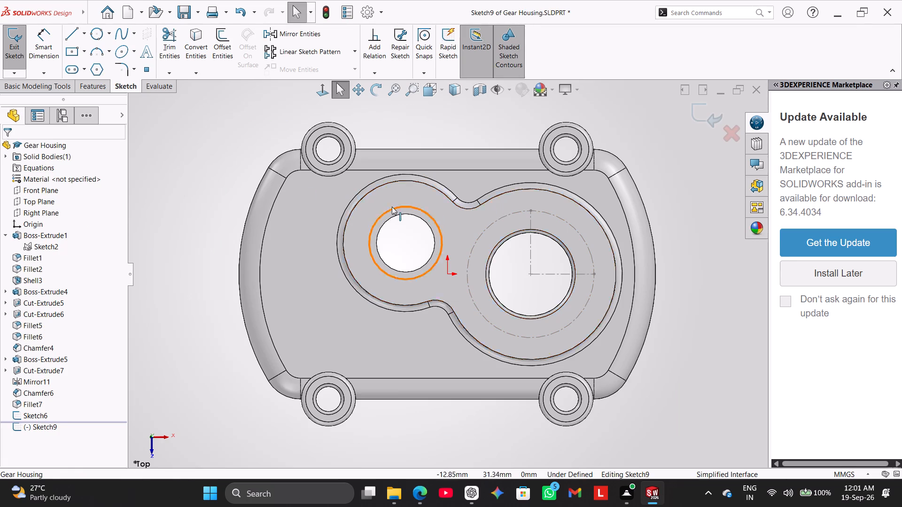
# In the 61 mm construction circle's sketch, draw a circle about 15.9 mm in diameter centred on the vertical centerline's outer end, and exit.
pyautogui.doubleClick(498, 222)
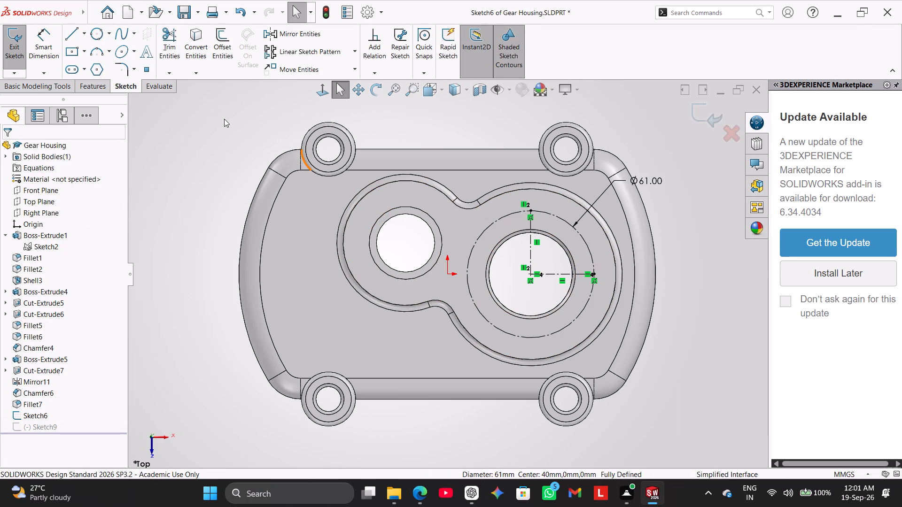
pyautogui.moveTo(186, 161); pyautogui.dragTo(184, 61, button='right')
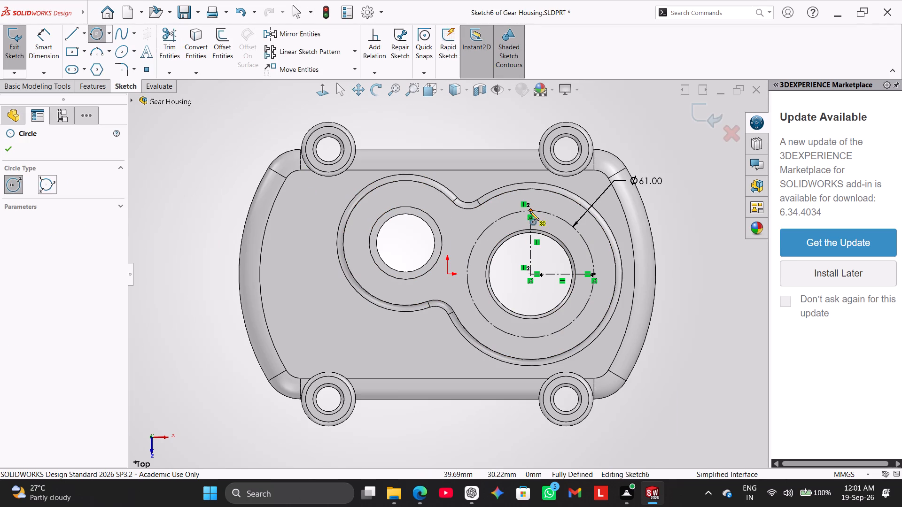
pyautogui.click(530, 211)
pyautogui.click(542, 223)
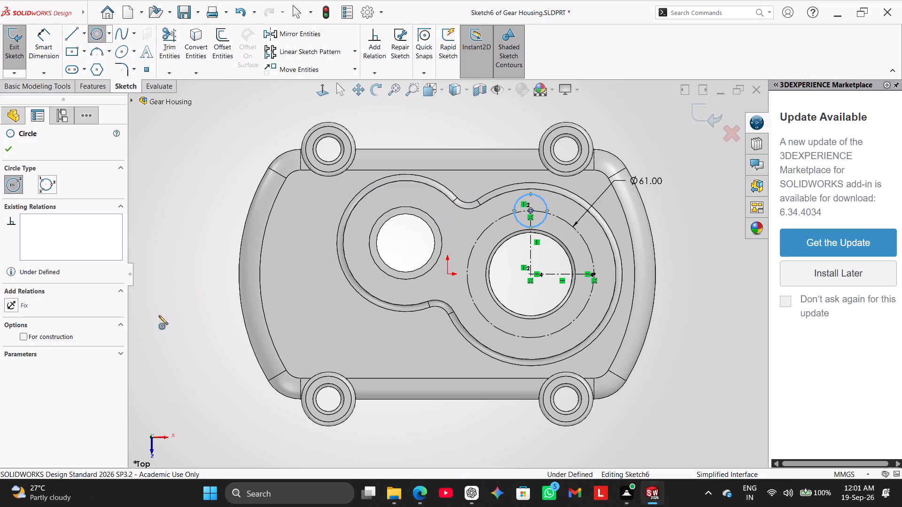
pyautogui.click(199, 173)
pyautogui.rightClick(199, 173)
pyautogui.click(223, 182)
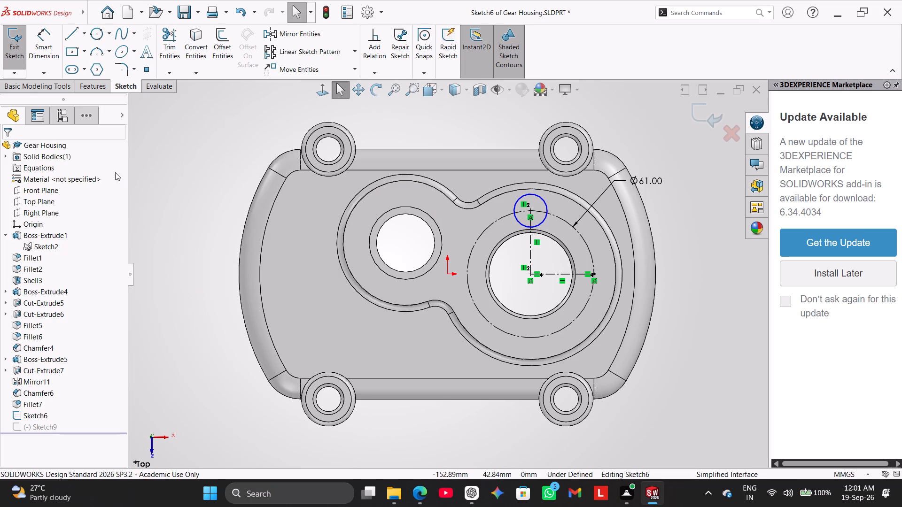
pyautogui.click(5, 43)
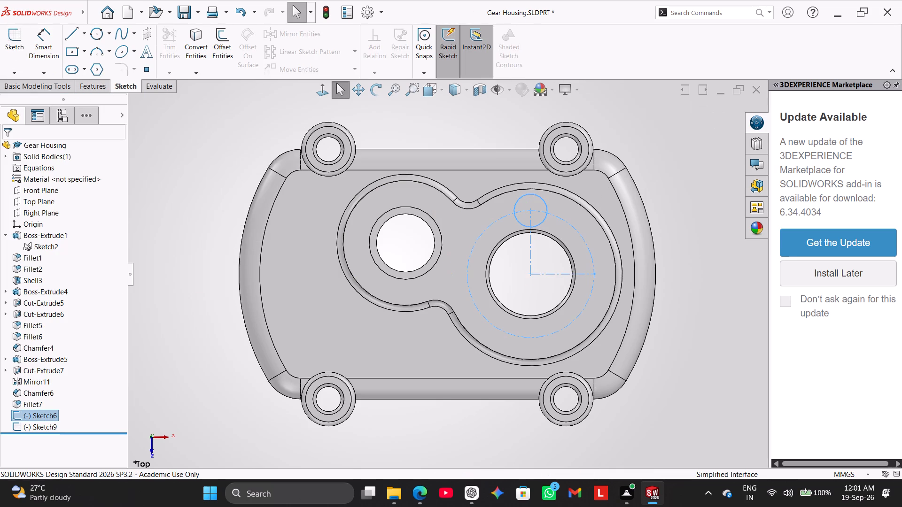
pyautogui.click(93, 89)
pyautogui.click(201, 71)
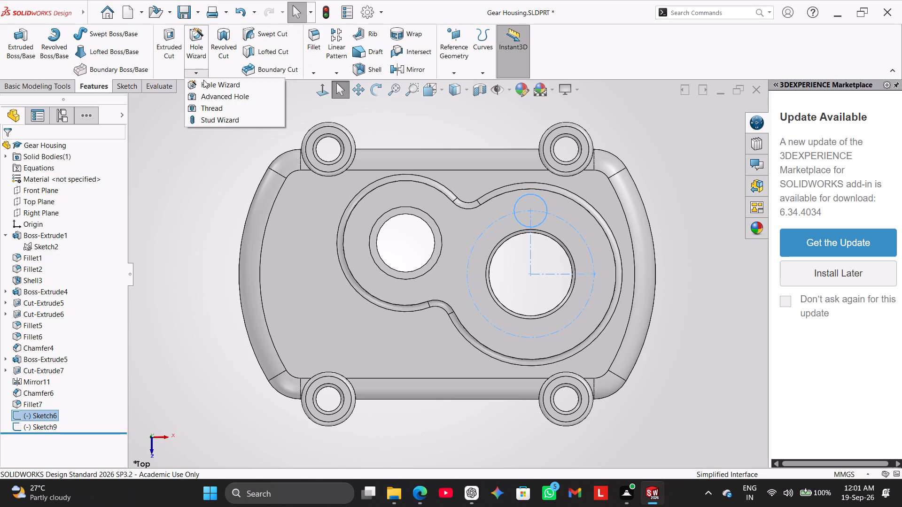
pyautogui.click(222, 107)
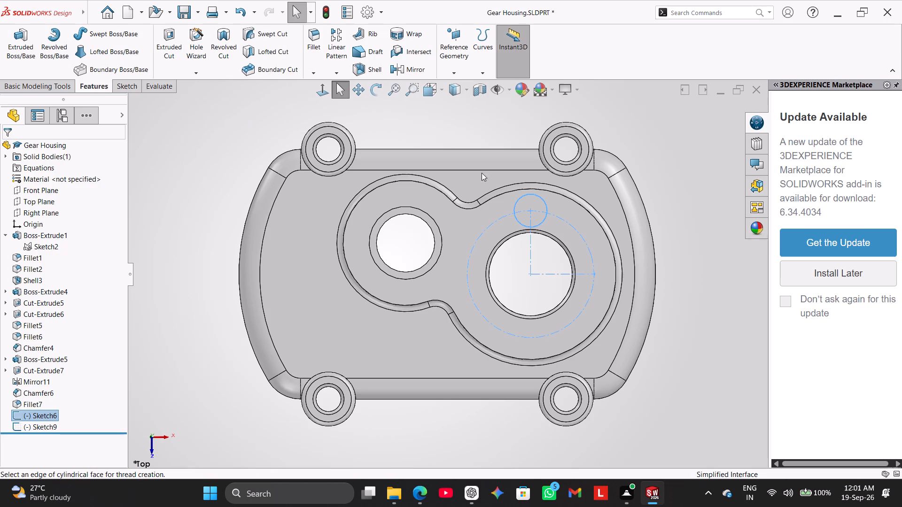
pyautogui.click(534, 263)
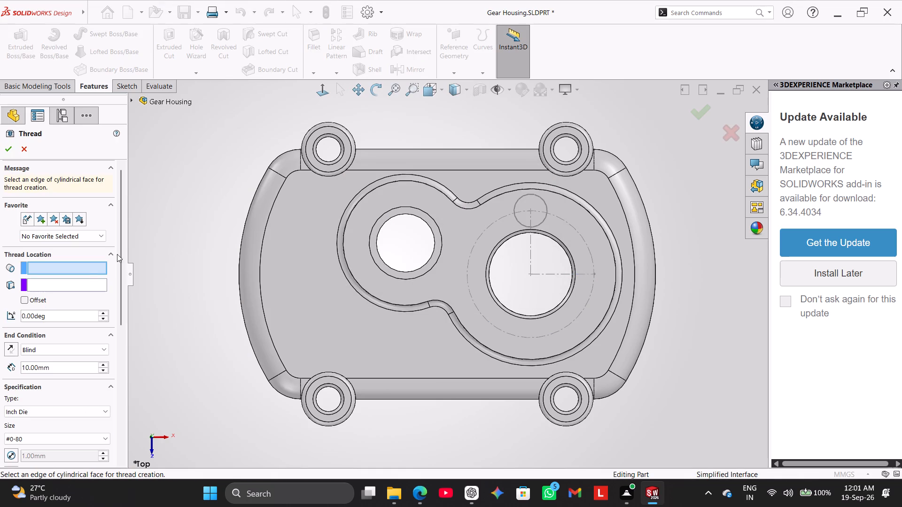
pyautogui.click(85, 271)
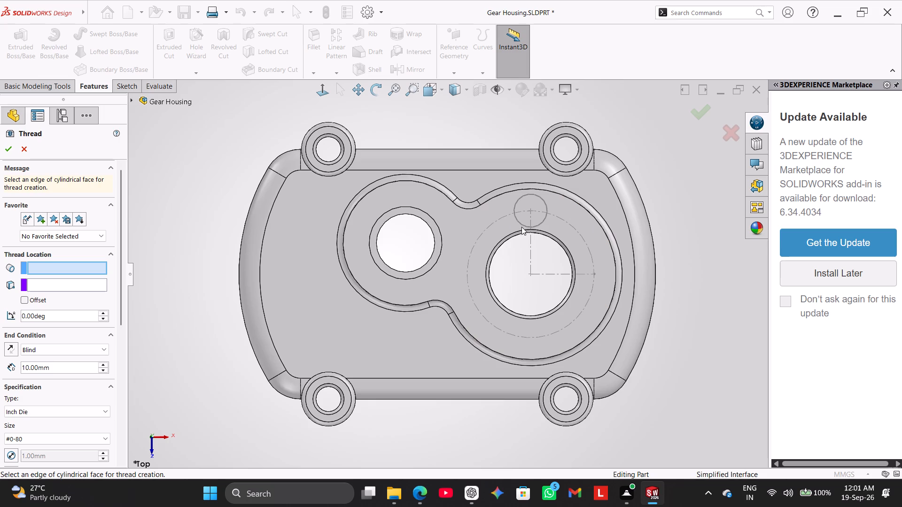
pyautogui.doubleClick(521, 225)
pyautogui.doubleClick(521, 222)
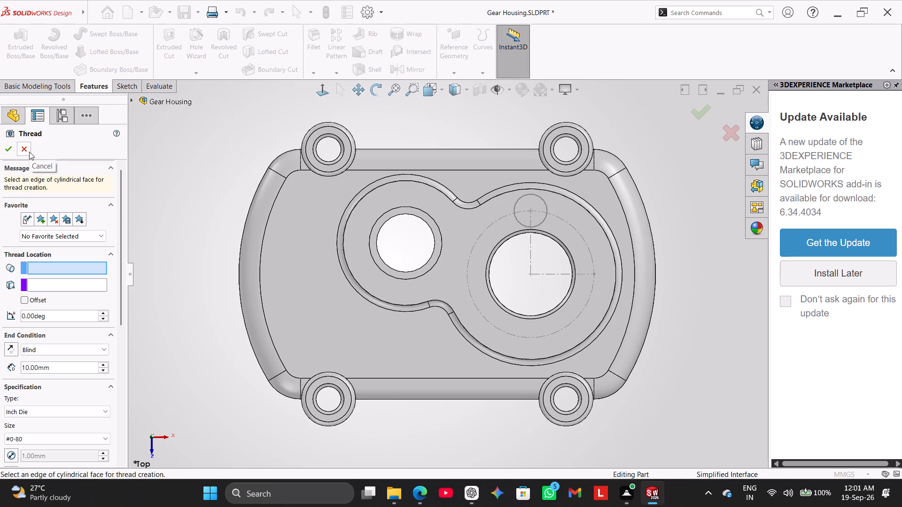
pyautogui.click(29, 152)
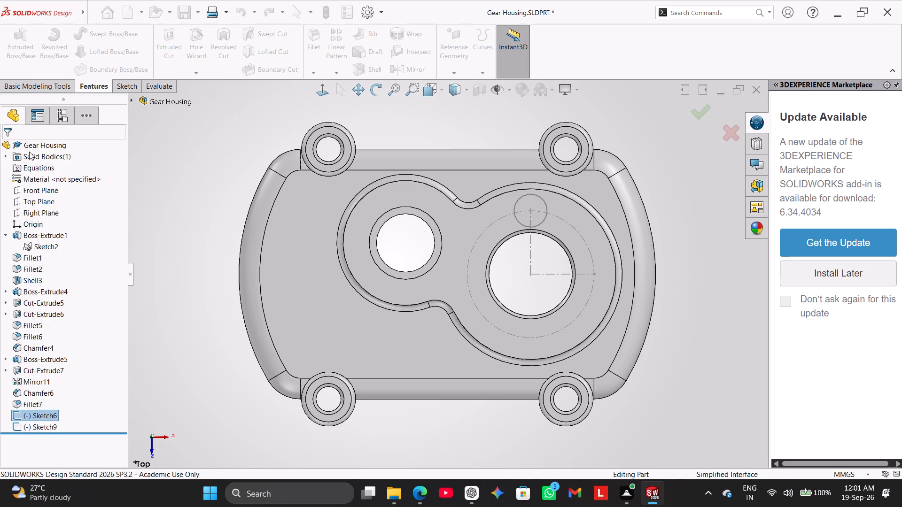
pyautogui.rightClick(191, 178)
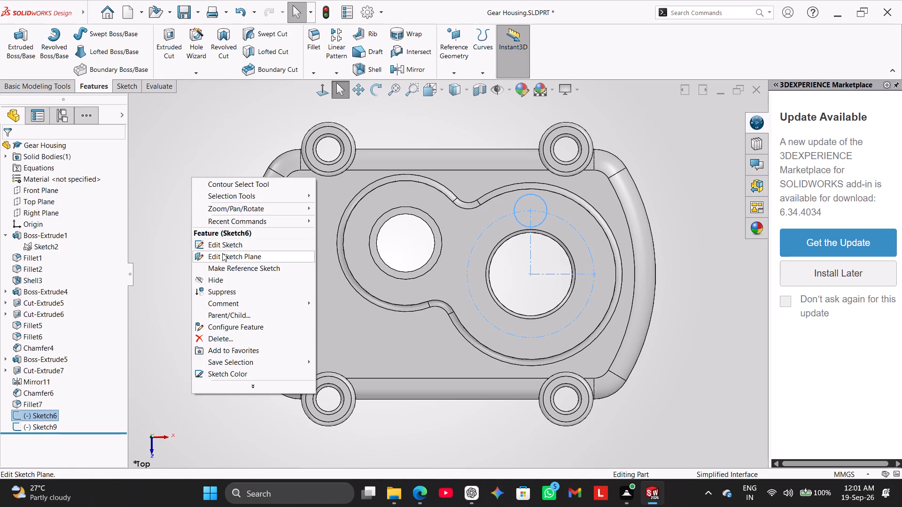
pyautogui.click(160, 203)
# Reopen the construction circle's sketch and start an Extruded Cut using the small circle as the selected contour.
pyautogui.click(133, 89)
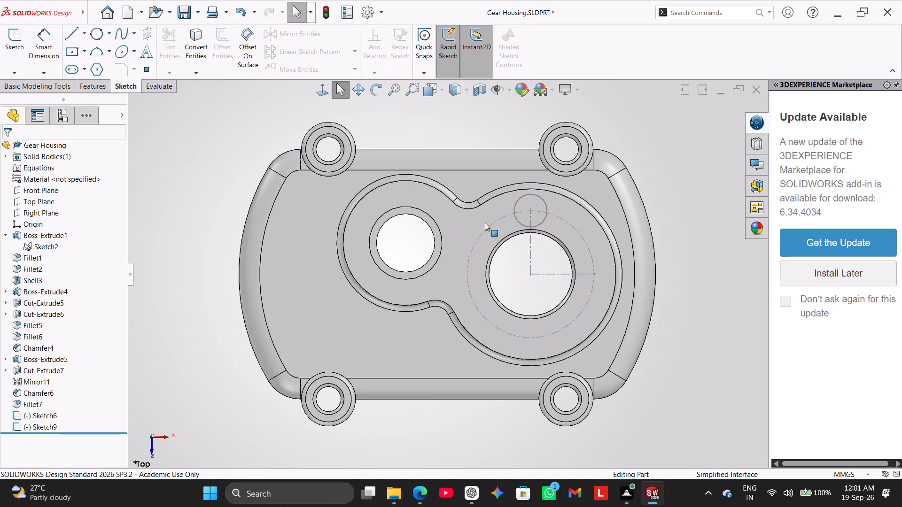
pyautogui.doubleClick(516, 217)
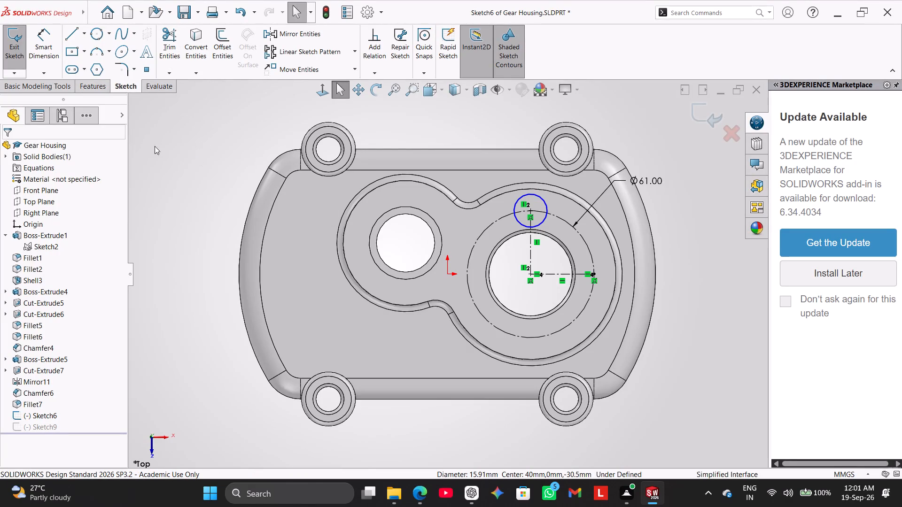
pyautogui.click(92, 92)
pyautogui.click(168, 42)
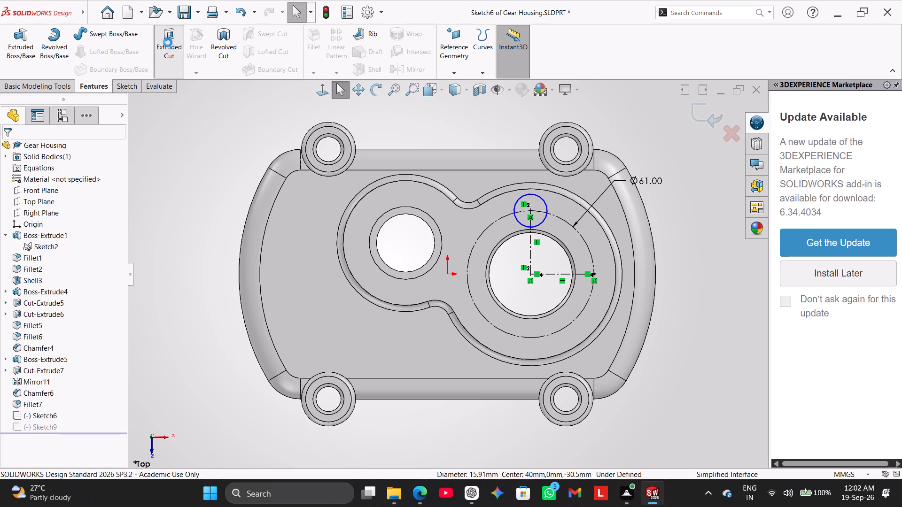
pyautogui.moveTo(210, 176); pyautogui.dragTo(227, 138, button='middle')
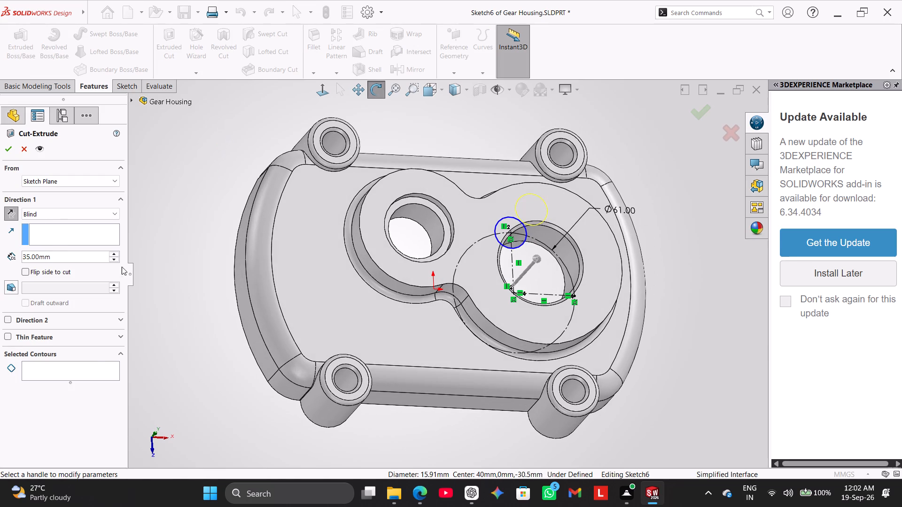
pyautogui.click(93, 365)
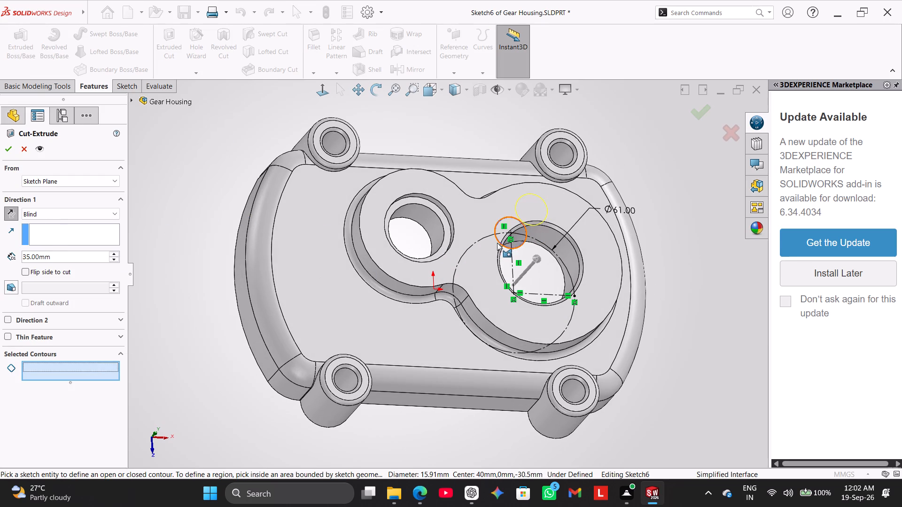
pyautogui.click(497, 242)
pyautogui.moveTo(198, 251); pyautogui.dragTo(242, 200, button='middle')
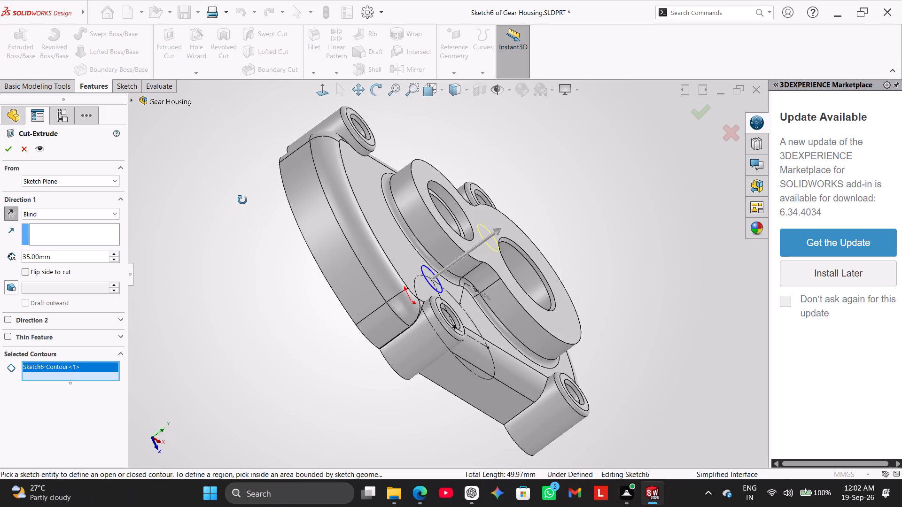
pyautogui.moveTo(242, 200); pyautogui.dragTo(221, 219, button='middle')
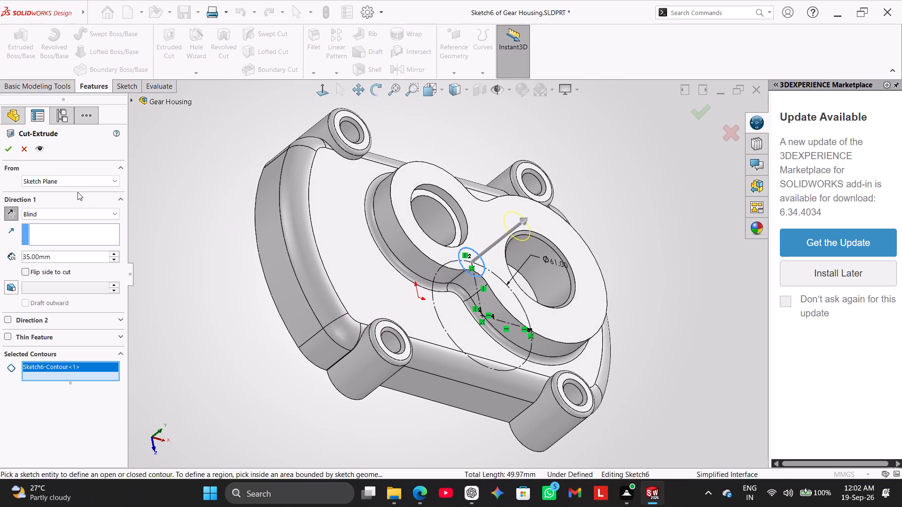
# Set the cut to start from a 45 mm offset on the raised pad's side of the sketch plane.
pyautogui.click(73, 187)
pyautogui.click(73, 185)
pyautogui.click(77, 214)
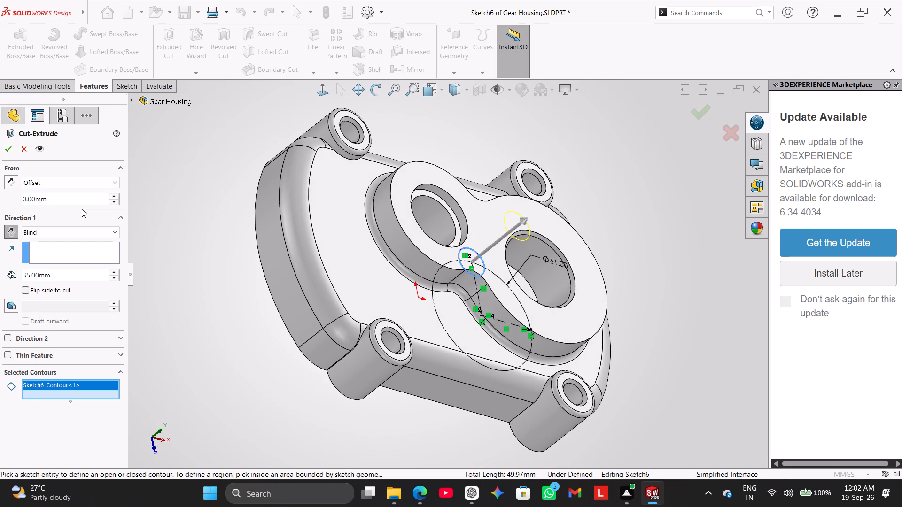
pyautogui.doubleClick(74, 195)
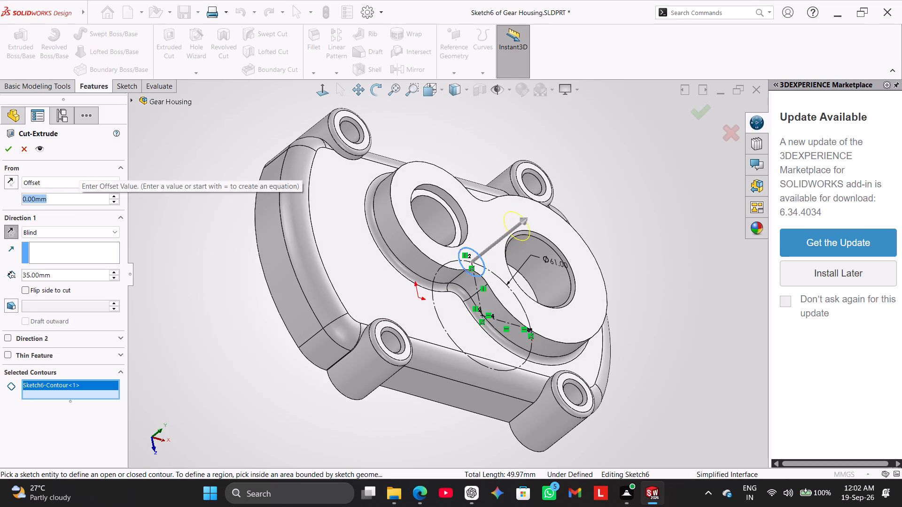
pyautogui.write('45')
pyautogui.press('Return')
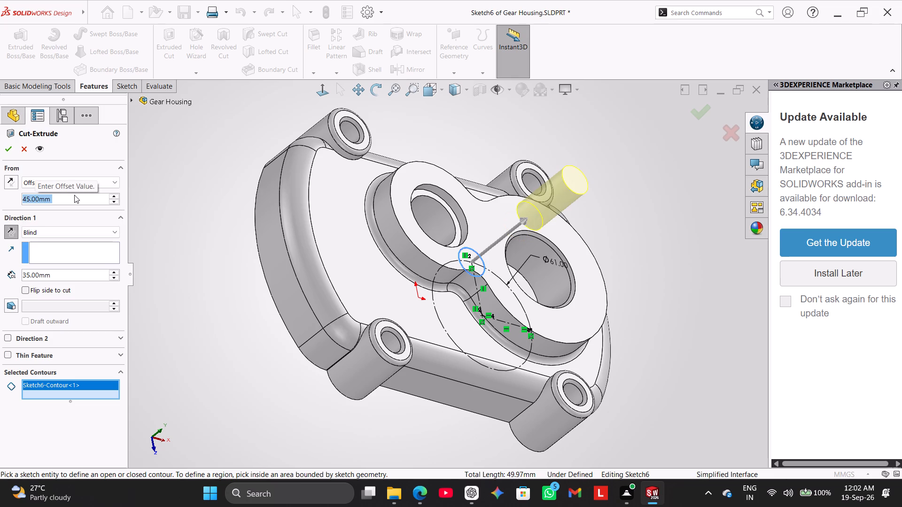
pyautogui.click(11, 181)
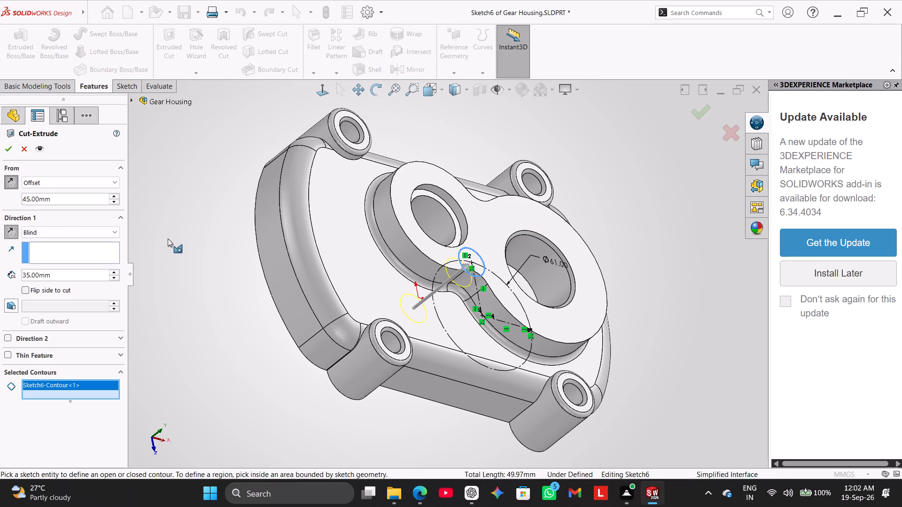
pyautogui.click(9, 181)
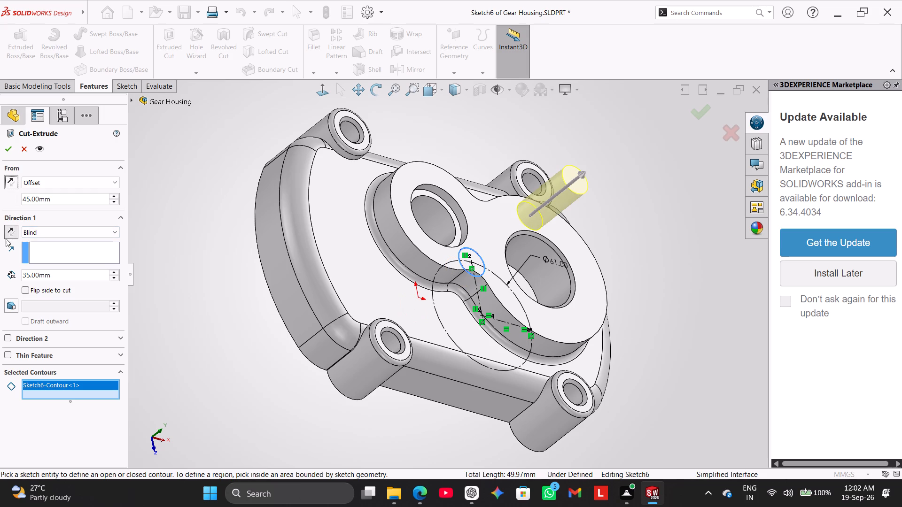
# Reverse the cut direction back into the pad, set the blind depth to 15 mm and complete the cut.
pyautogui.click(12, 232)
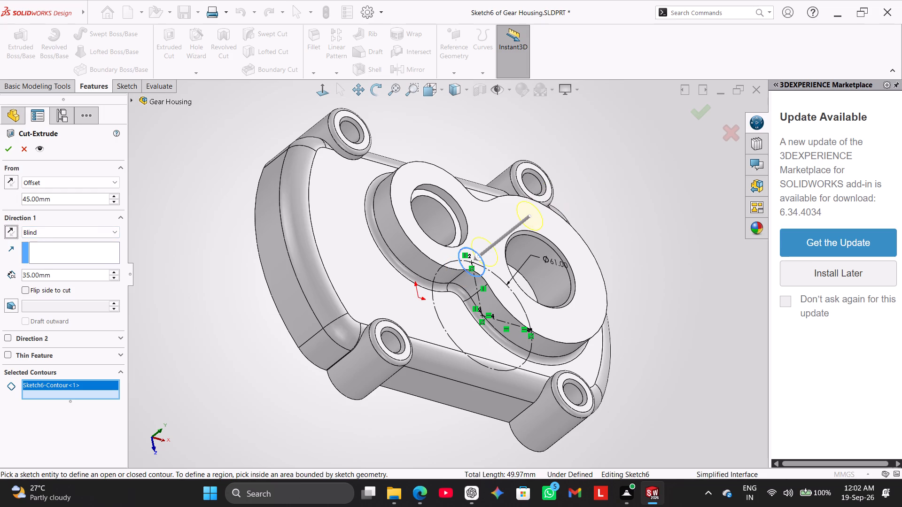
pyautogui.doubleClick(52, 273)
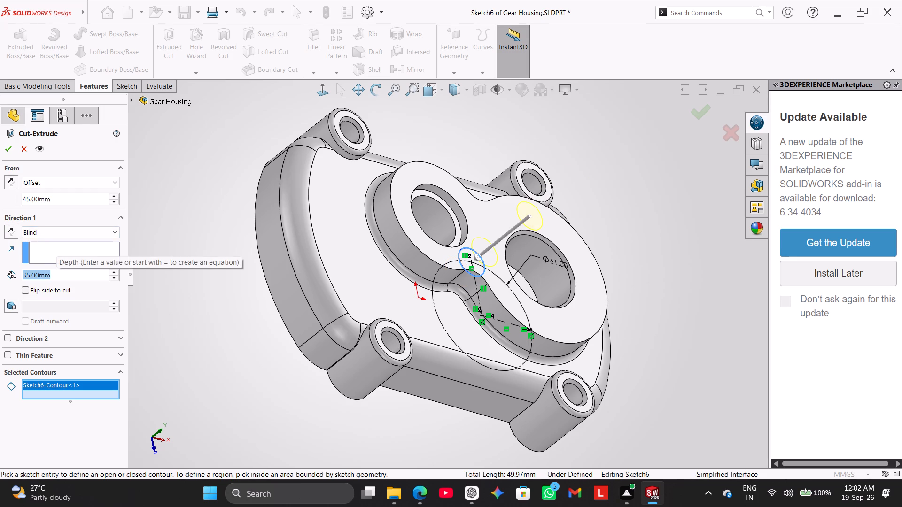
pyautogui.write('15')
pyautogui.press('Return')
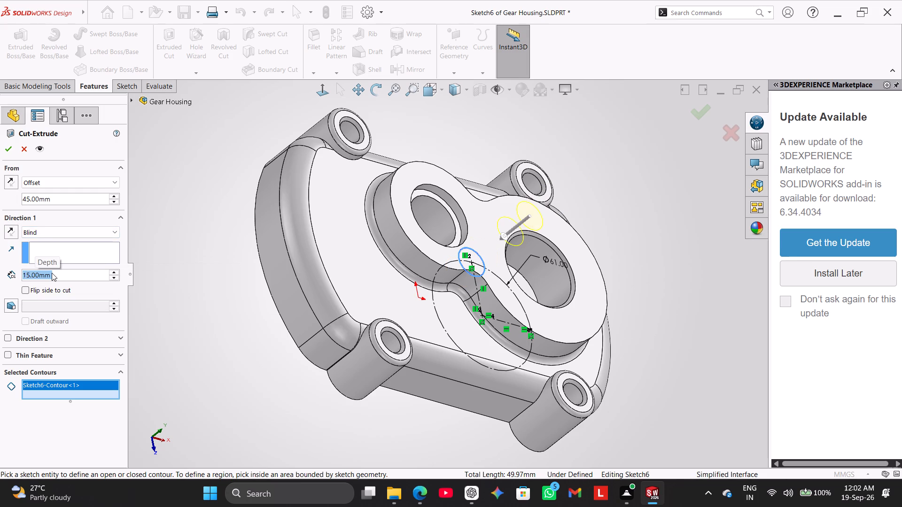
pyautogui.click(15, 150)
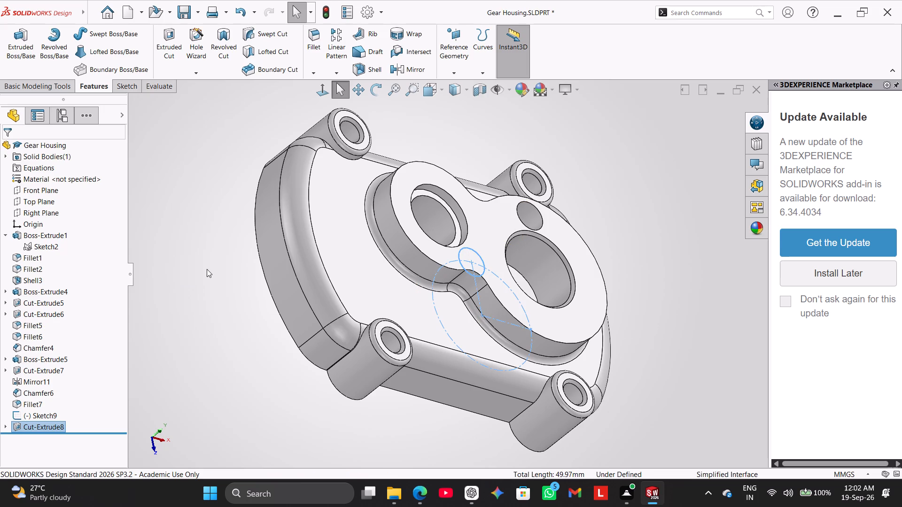
# Start a Thread on the rim edge of the small blind hole in the raised pad, with a 15 mm blind depth.
pyautogui.moveTo(203, 259); pyautogui.dragTo(163, 301, button='middle')
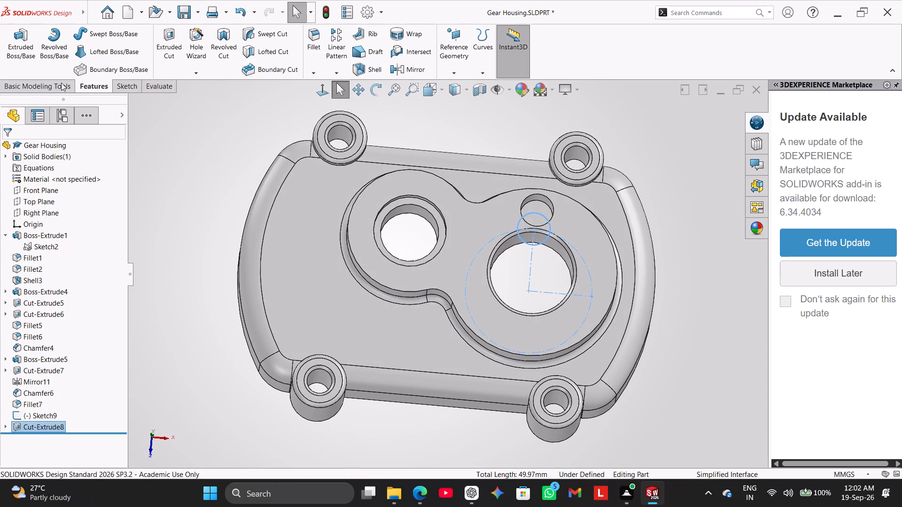
pyautogui.click(206, 71)
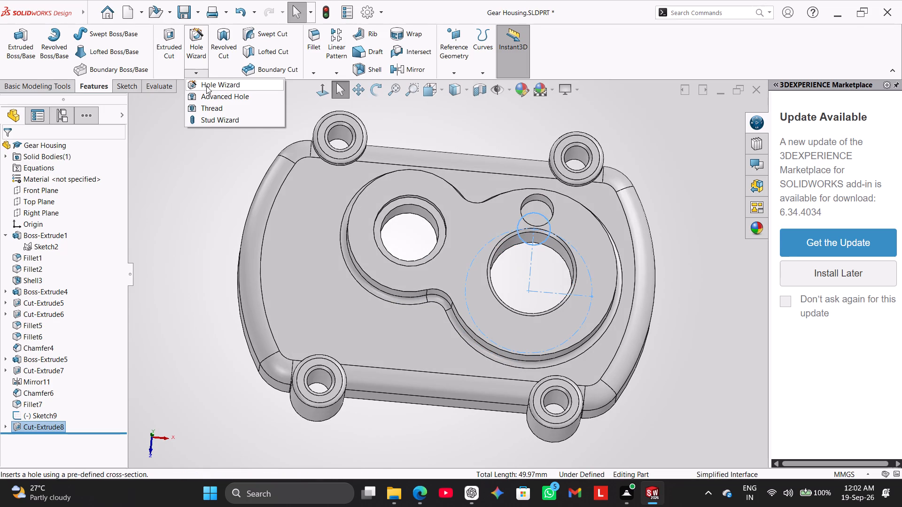
pyautogui.click(215, 106)
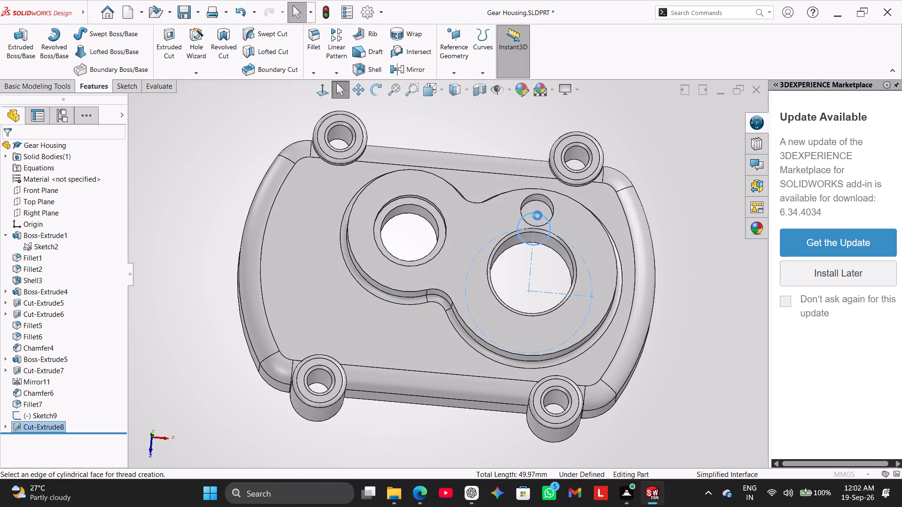
pyautogui.click(528, 261)
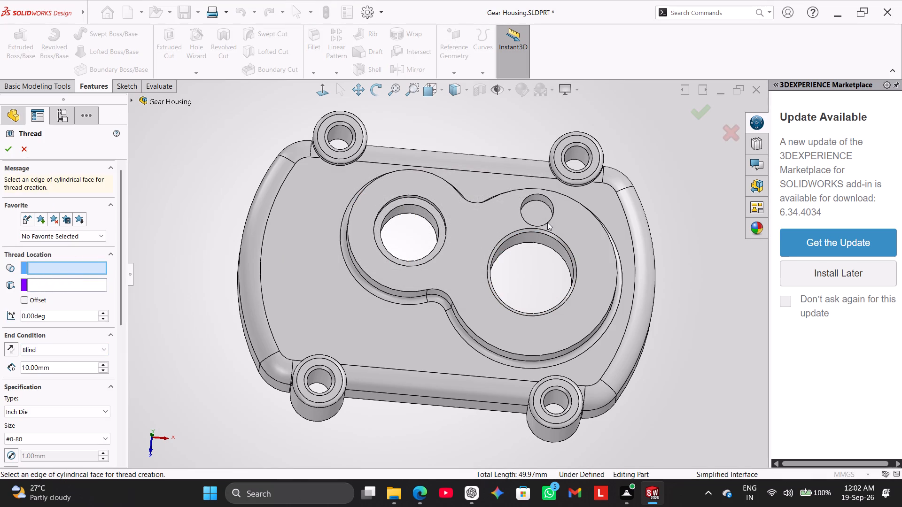
pyautogui.moveTo(502, 126); pyautogui.dragTo(513, 146, button='middle')
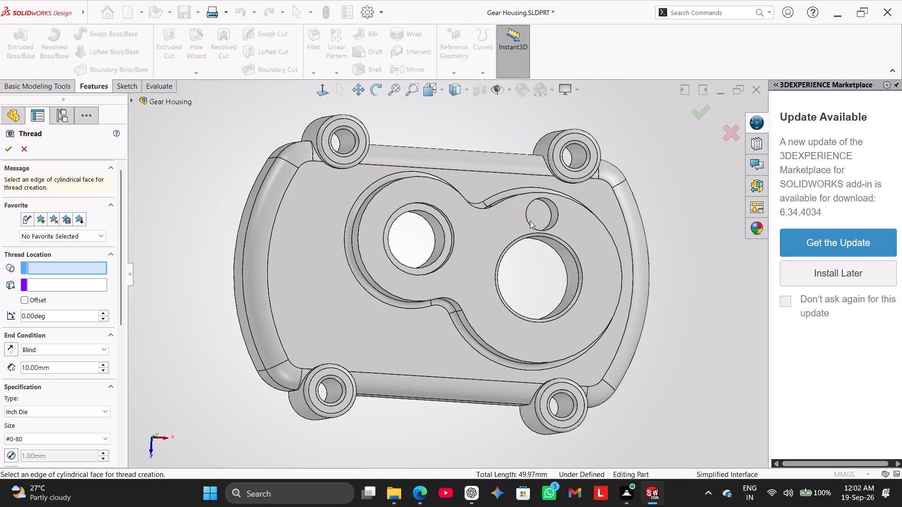
pyautogui.click(529, 224)
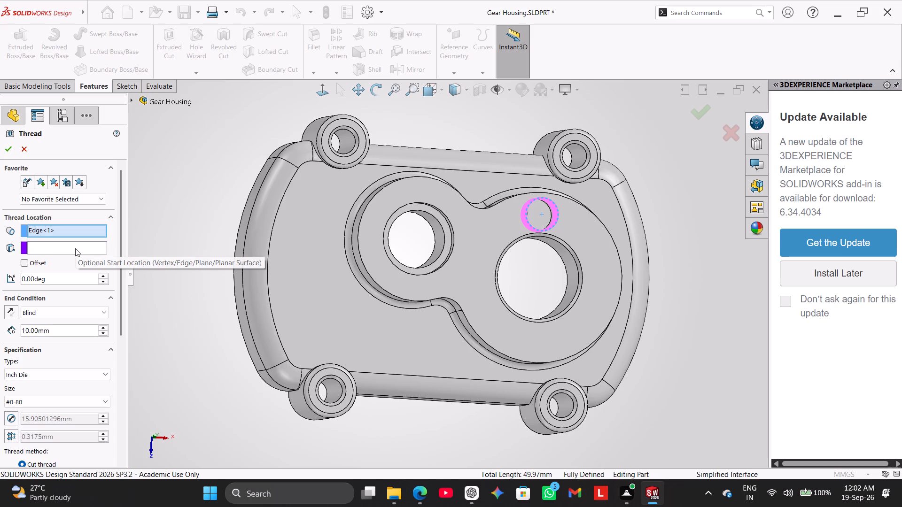
pyautogui.doubleClick(58, 331)
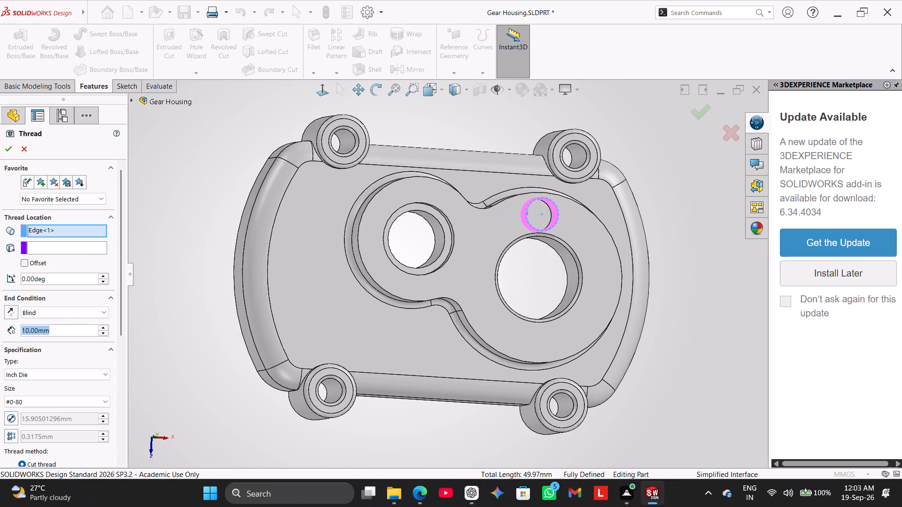
pyautogui.write('15')
pyautogui.press('Return')
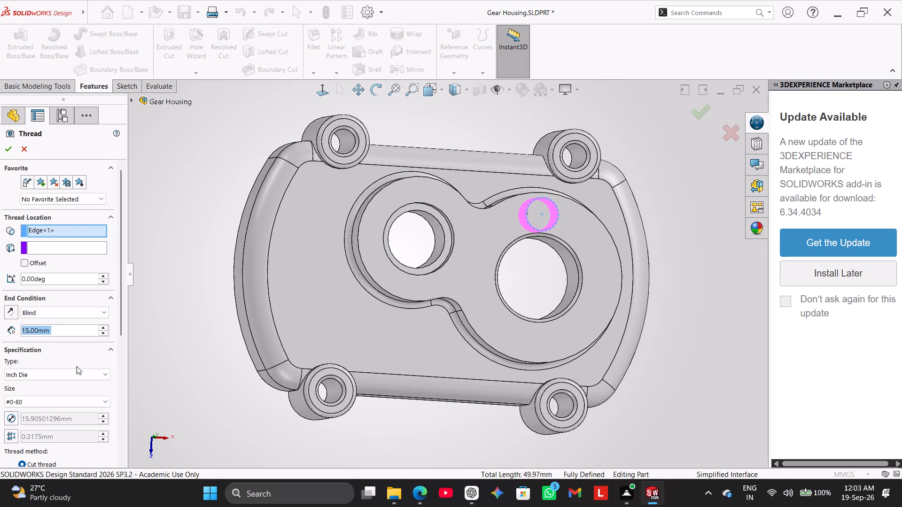
# Set the thread specification to the Metric Tap type in size M12x1.75.
pyautogui.click(84, 380)
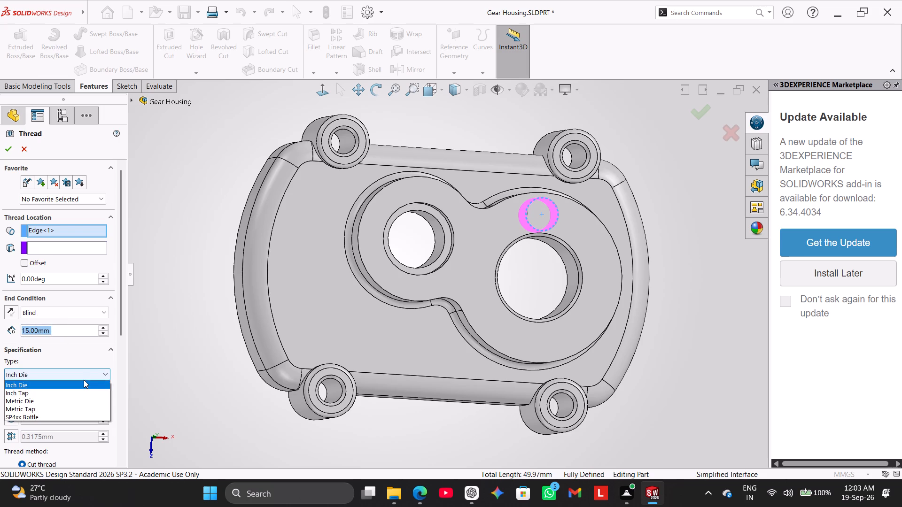
pyautogui.click(89, 410)
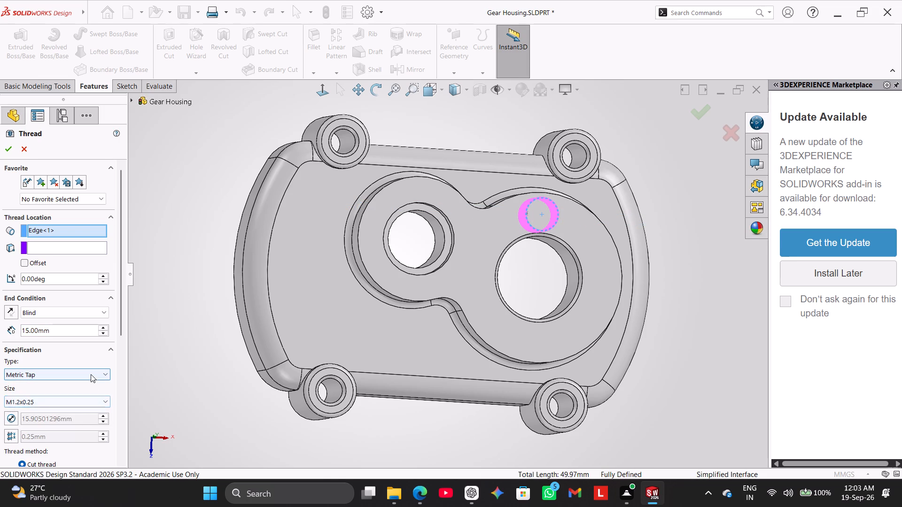
pyautogui.click(91, 374)
pyautogui.click(90, 398)
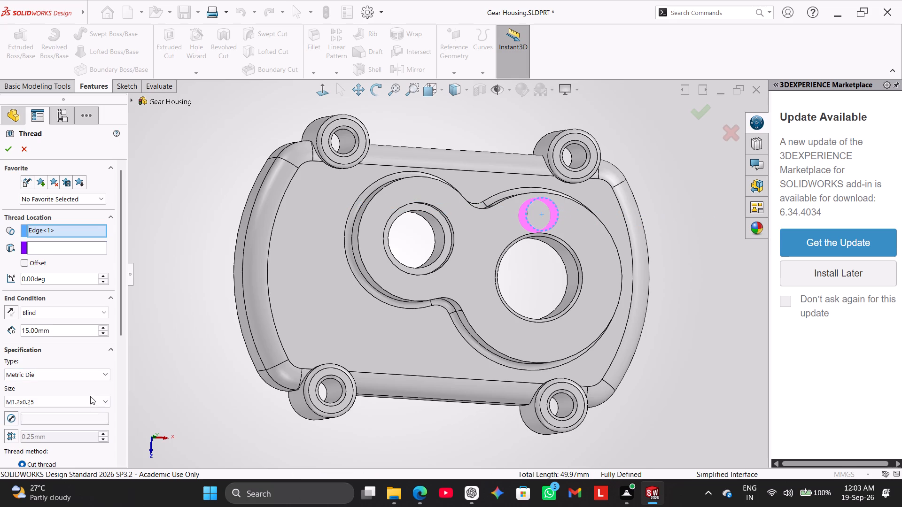
pyautogui.click(95, 373)
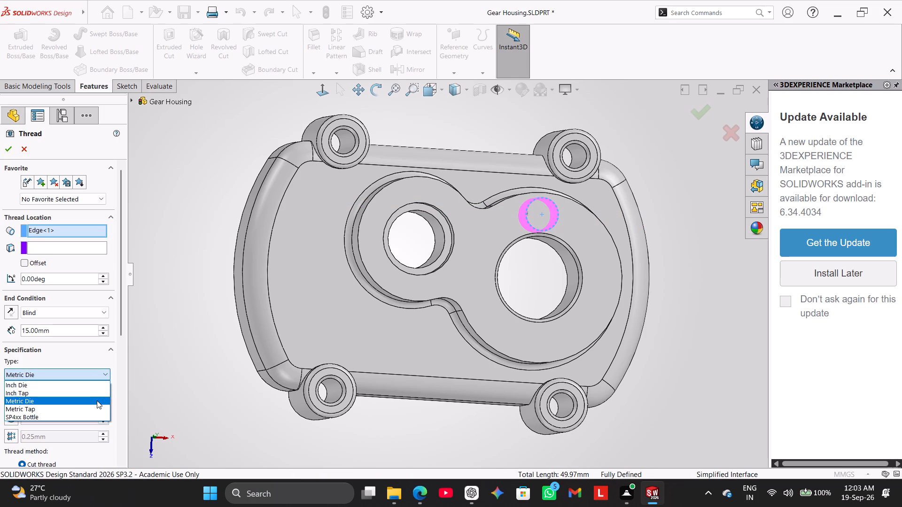
pyautogui.click(97, 405)
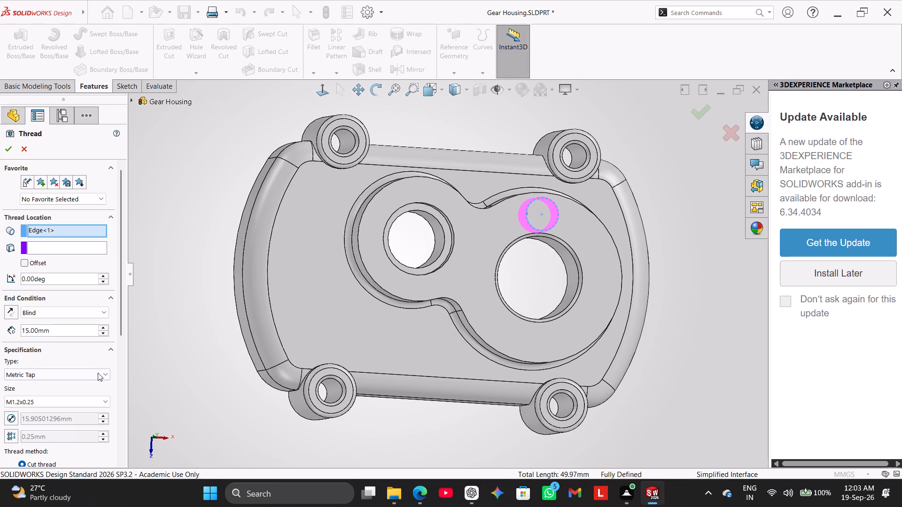
pyautogui.click(93, 403)
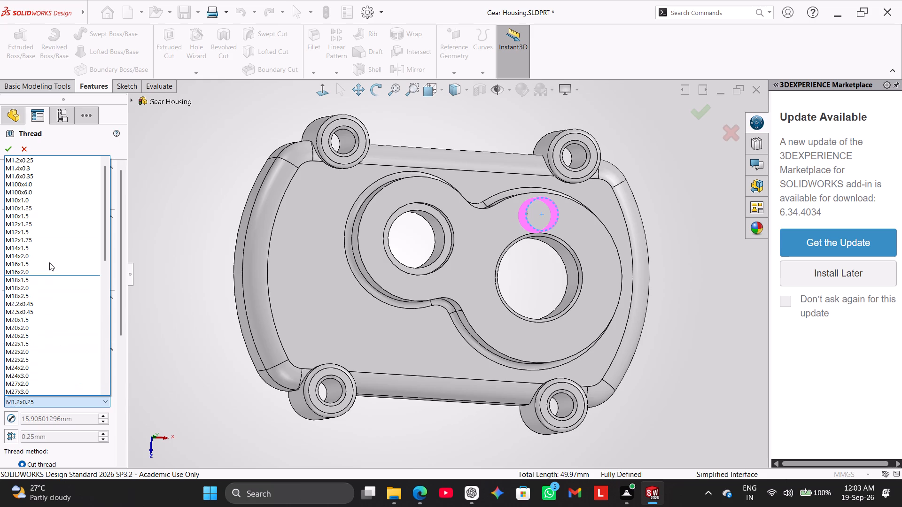
pyautogui.click(46, 236)
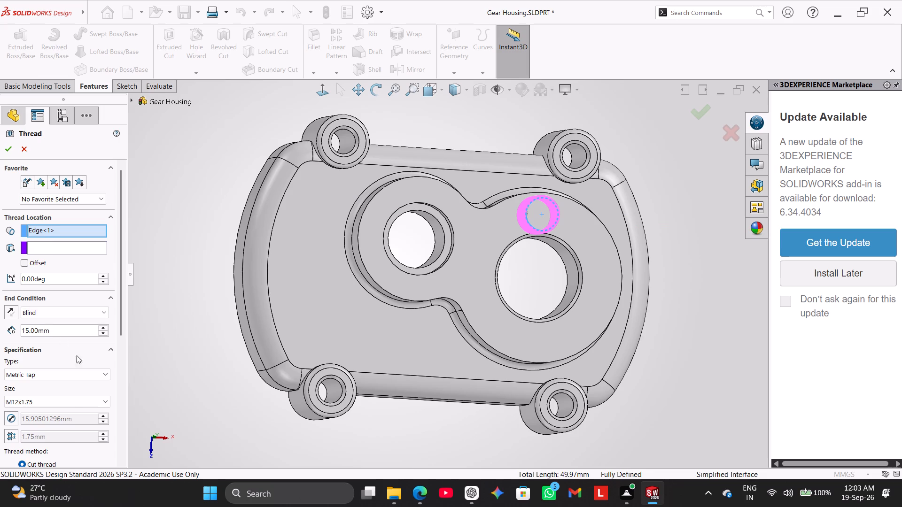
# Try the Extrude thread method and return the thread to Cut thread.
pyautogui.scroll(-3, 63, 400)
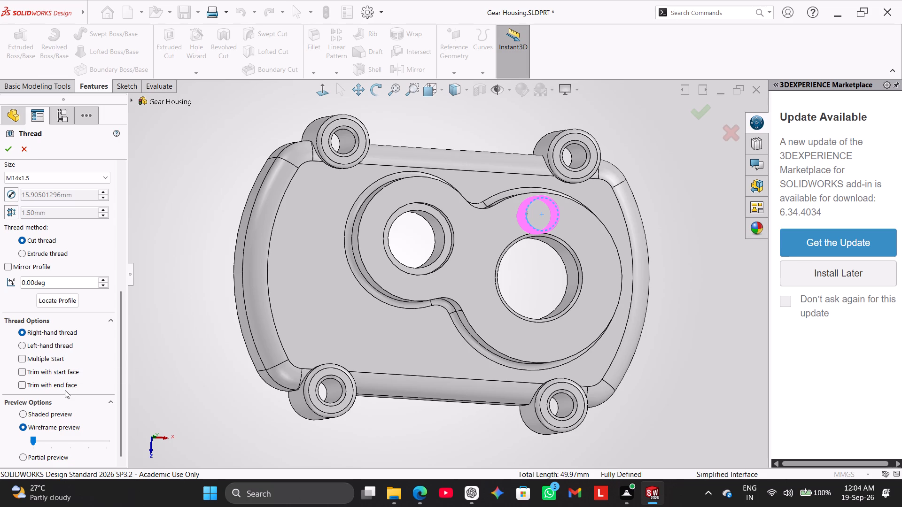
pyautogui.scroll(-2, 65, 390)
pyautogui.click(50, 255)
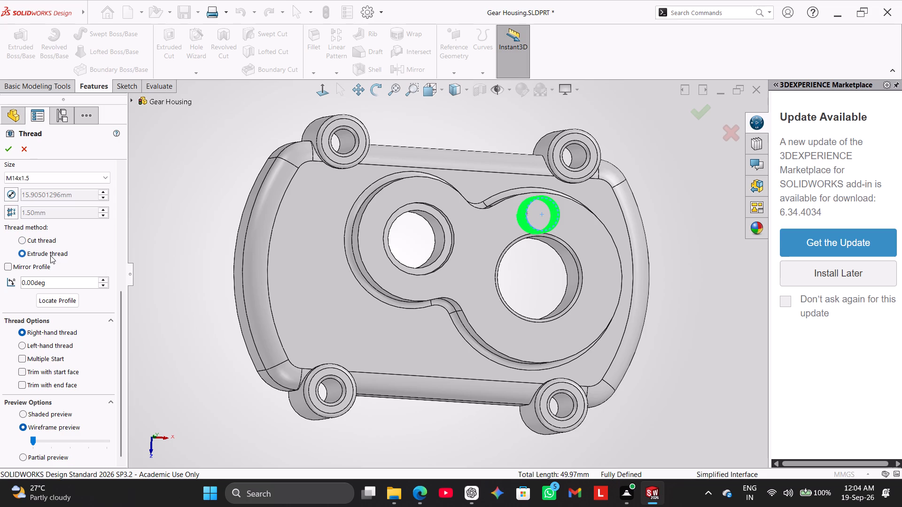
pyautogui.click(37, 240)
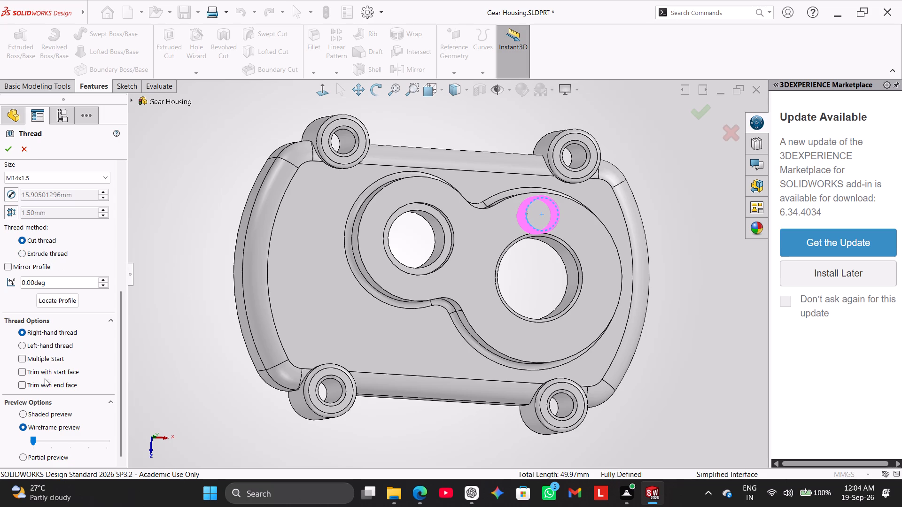
# Examine the thread's location, depth, specification and option settings.
pyautogui.scroll(-4, 43, 382)
pyautogui.scroll(3, 62, 283)
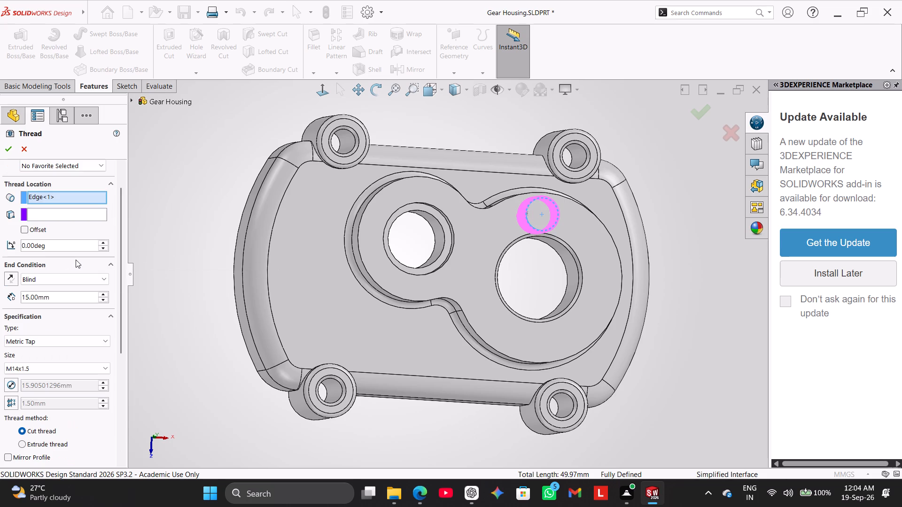
pyautogui.scroll(-4, 74, 294)
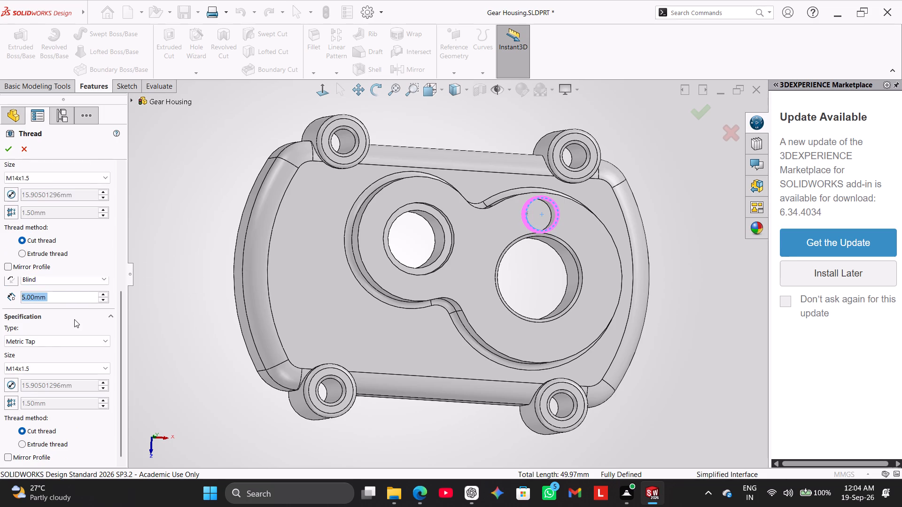
pyautogui.scroll(2, 69, 269)
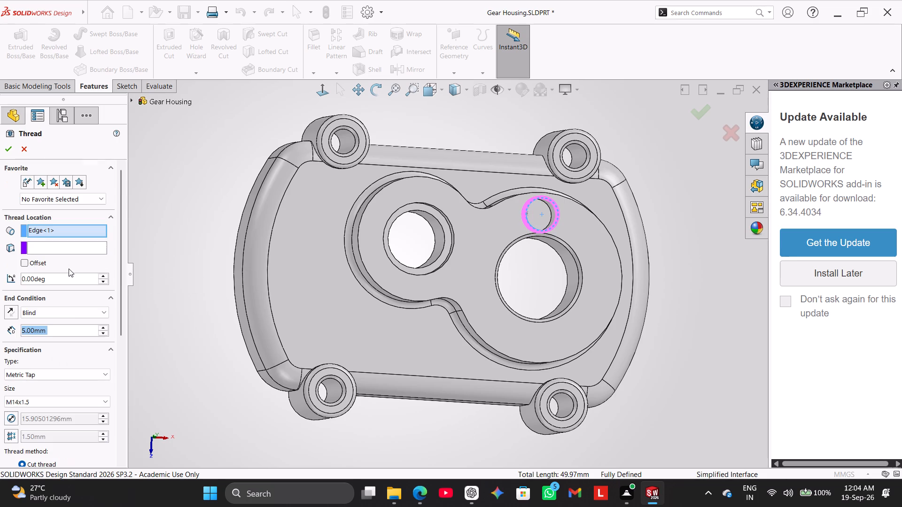
pyautogui.click(61, 327)
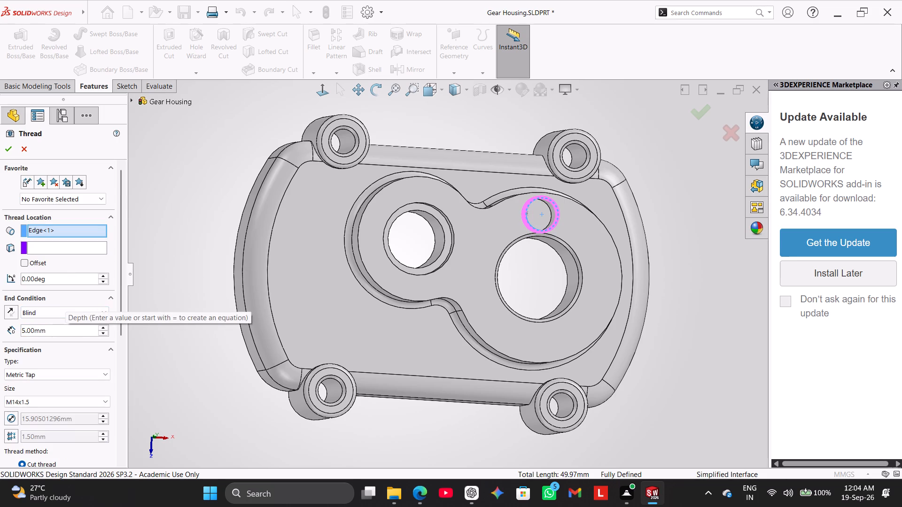
pyautogui.scroll(1, 78, 331)
# Raise the thread profile's rotation angle to 26 degrees.
pyautogui.scroll(-1, 76, 367)
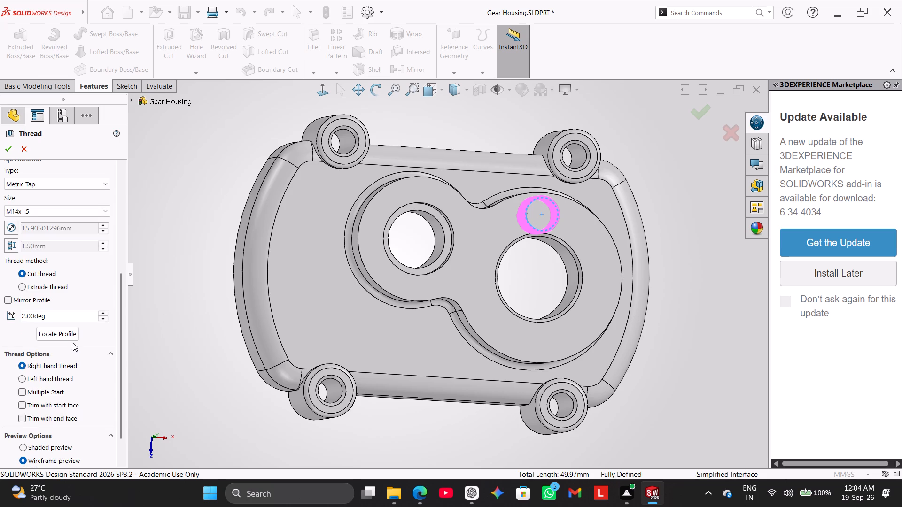
pyautogui.scroll(2, 76, 315)
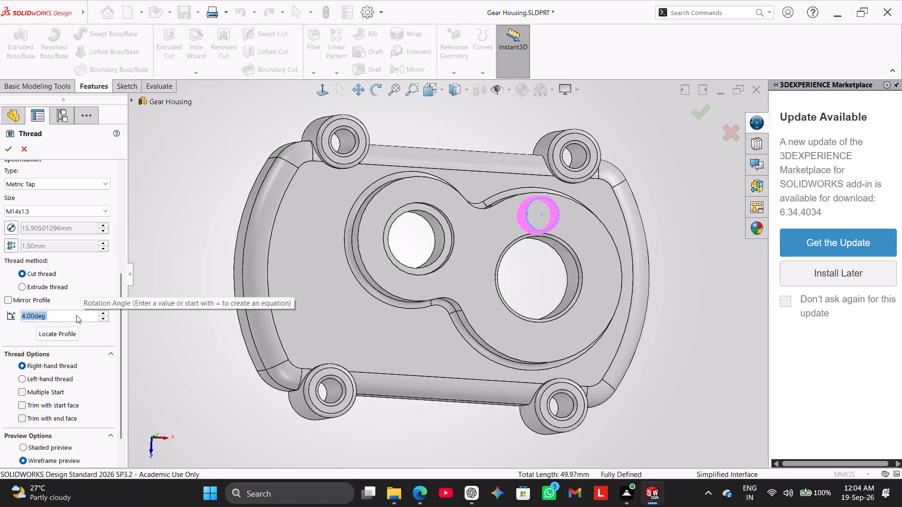
pyautogui.scroll(10, 76, 315)
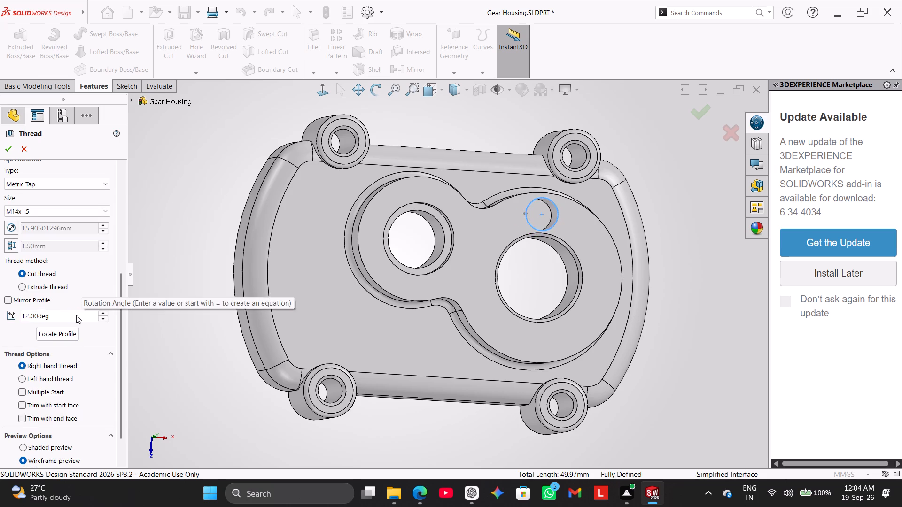
pyautogui.scroll(12, 76, 315)
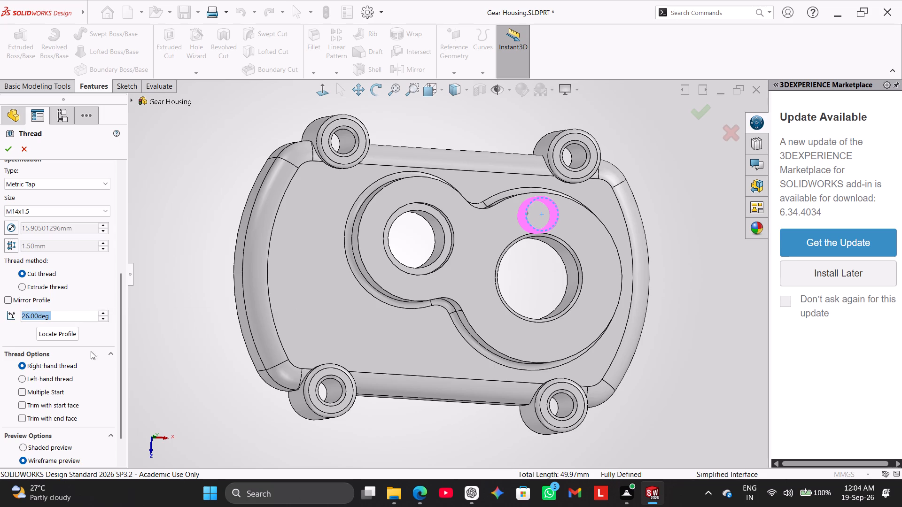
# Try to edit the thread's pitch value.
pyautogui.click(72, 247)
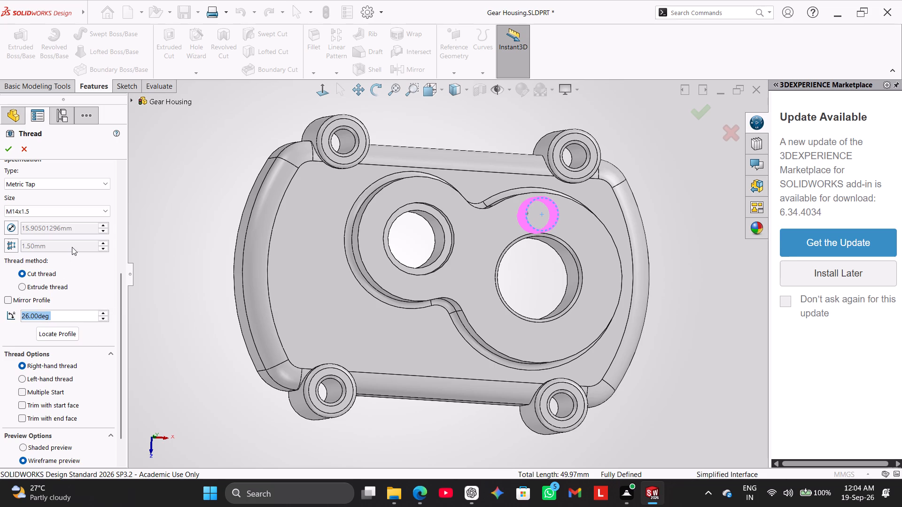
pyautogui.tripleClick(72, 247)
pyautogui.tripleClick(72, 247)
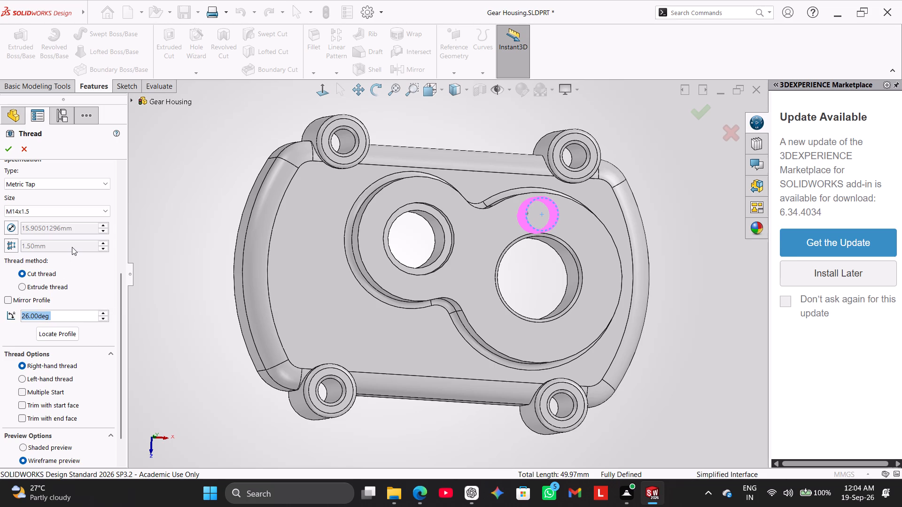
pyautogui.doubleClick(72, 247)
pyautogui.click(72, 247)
# Set the metric tap thread size to M12x1.75.
pyautogui.click(84, 214)
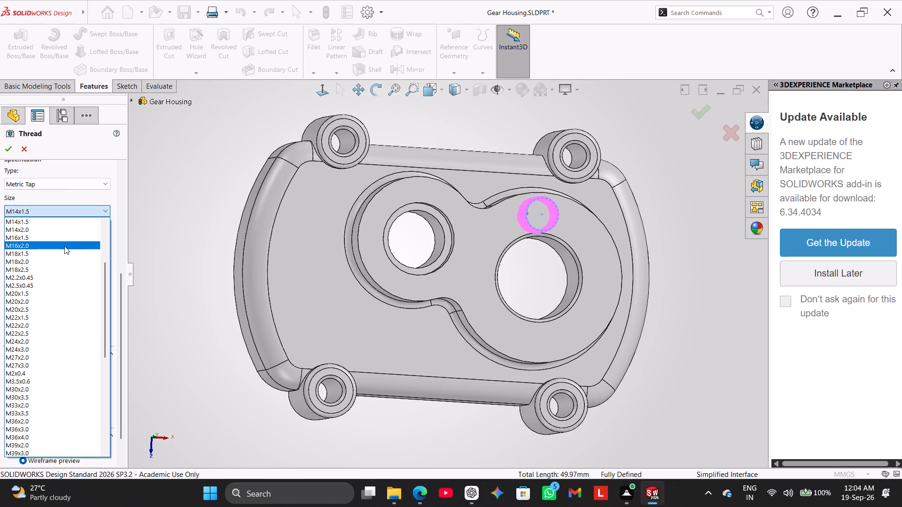
pyautogui.scroll(2, 66, 239)
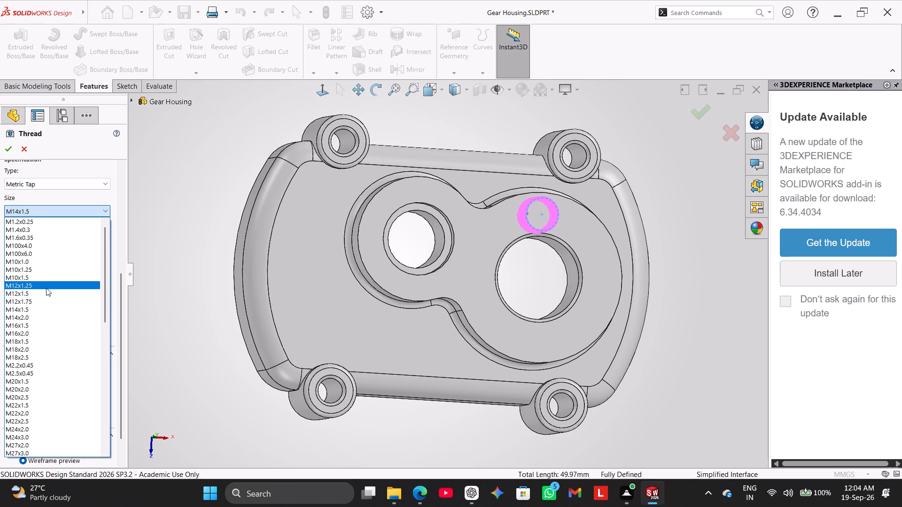
pyautogui.click(47, 301)
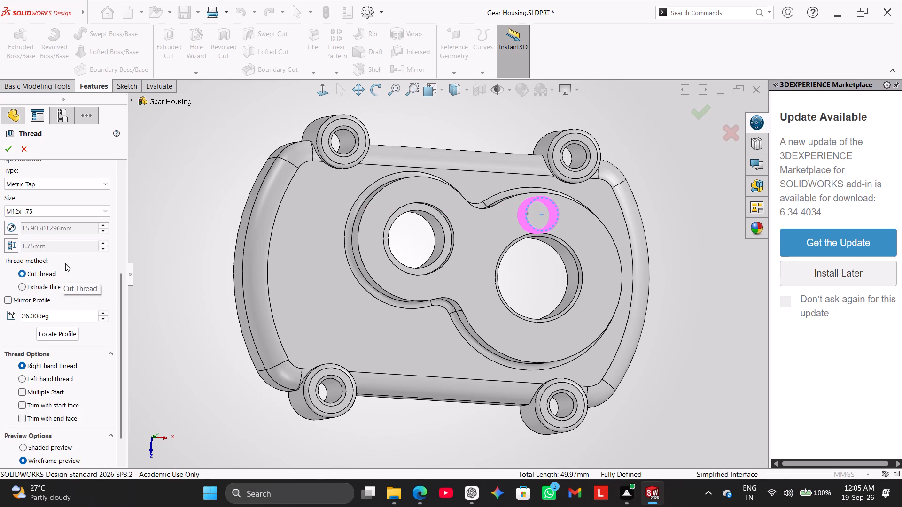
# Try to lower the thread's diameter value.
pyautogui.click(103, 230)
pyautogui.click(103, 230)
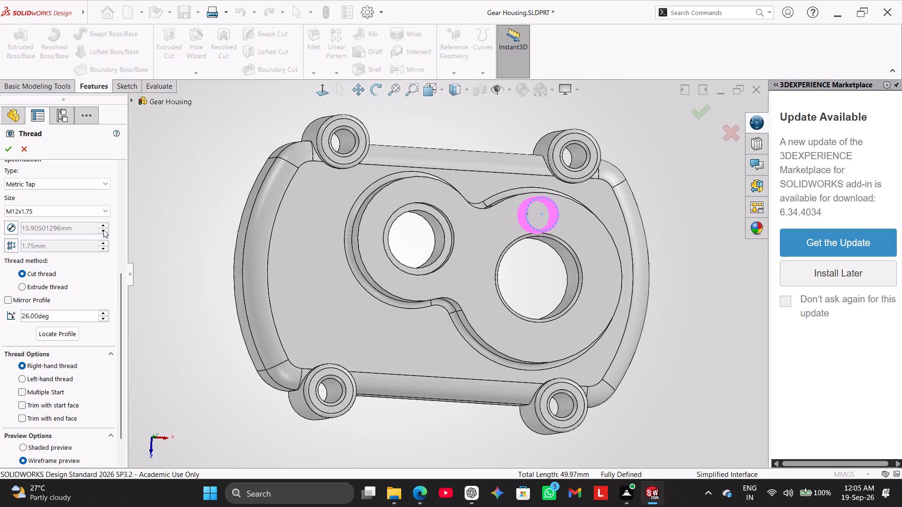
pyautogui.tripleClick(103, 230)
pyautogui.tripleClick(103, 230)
# Cut the M12x1.75 metric tap thread in the small hole with a 15 mm blind end condition.
pyautogui.scroll(1, 78, 199)
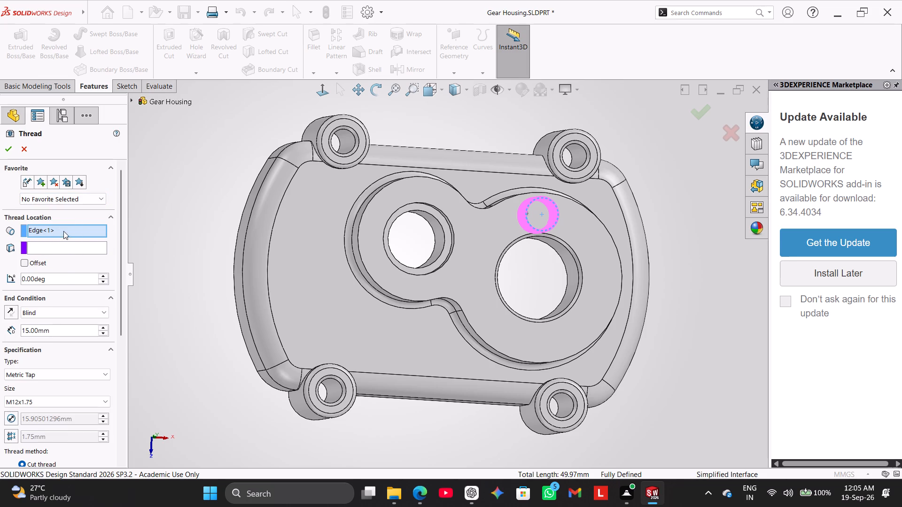
pyautogui.click(78, 314)
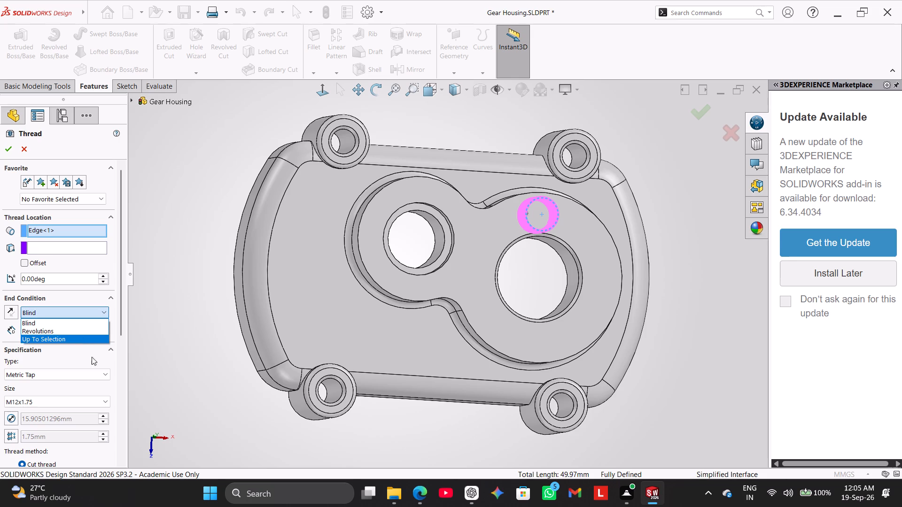
pyautogui.doubleClick(81, 415)
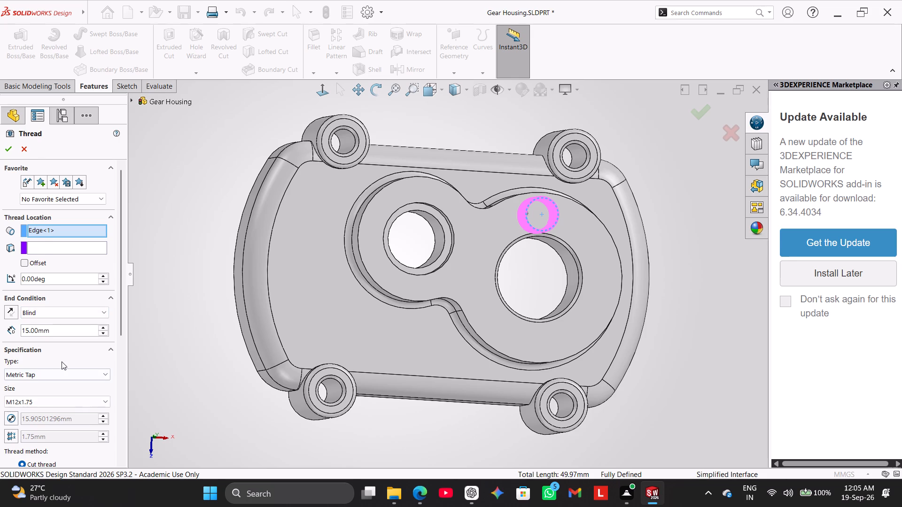
pyautogui.scroll(-3, 62, 361)
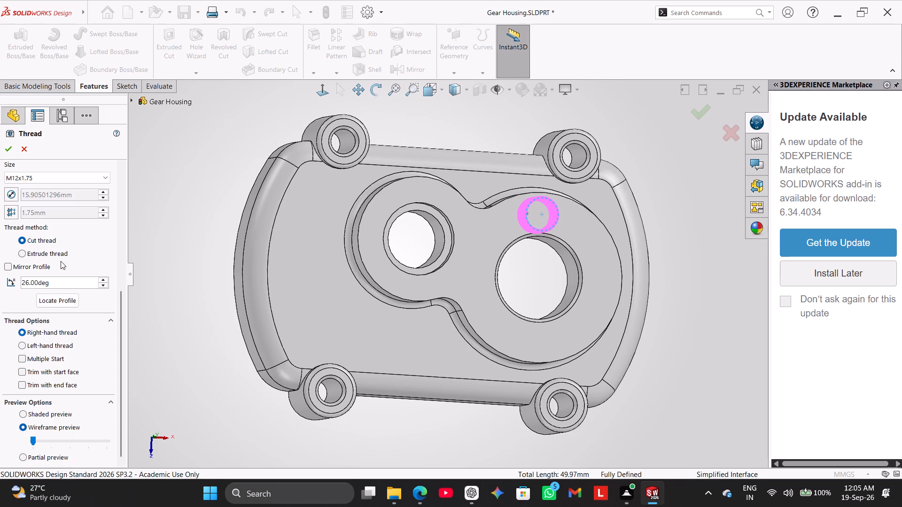
pyautogui.click(8, 148)
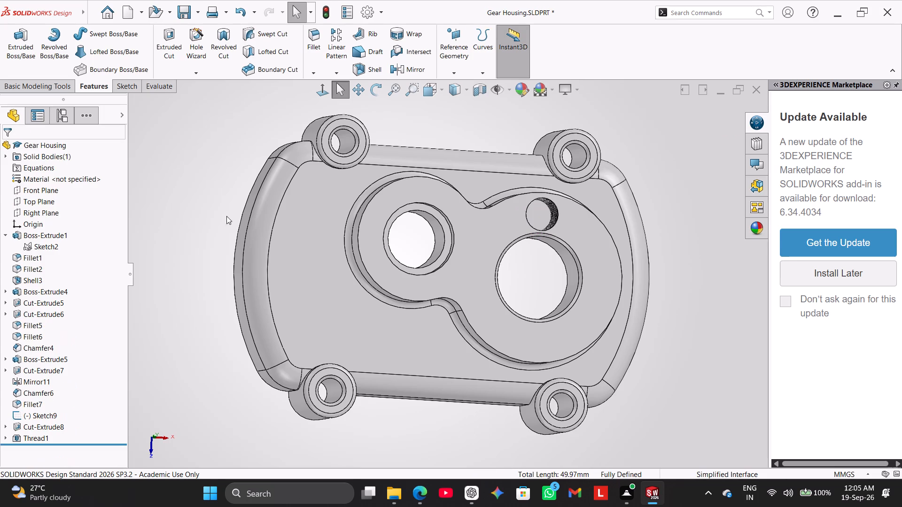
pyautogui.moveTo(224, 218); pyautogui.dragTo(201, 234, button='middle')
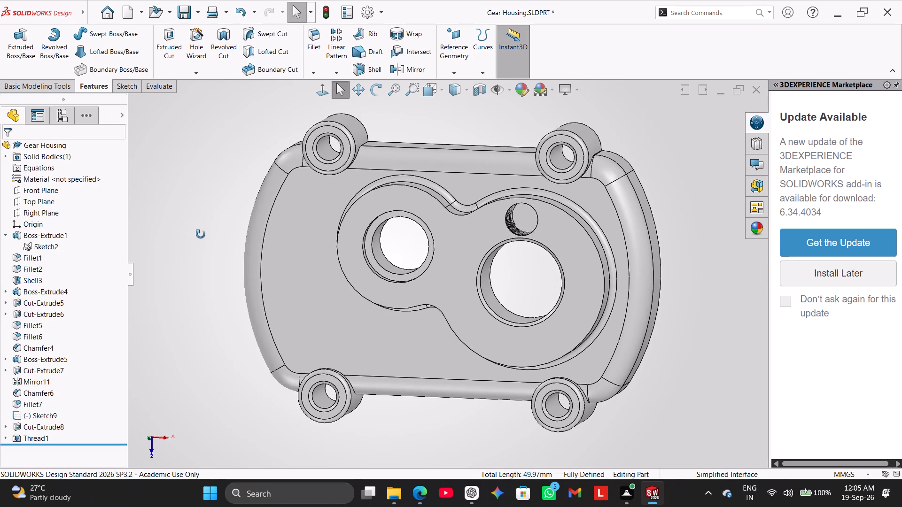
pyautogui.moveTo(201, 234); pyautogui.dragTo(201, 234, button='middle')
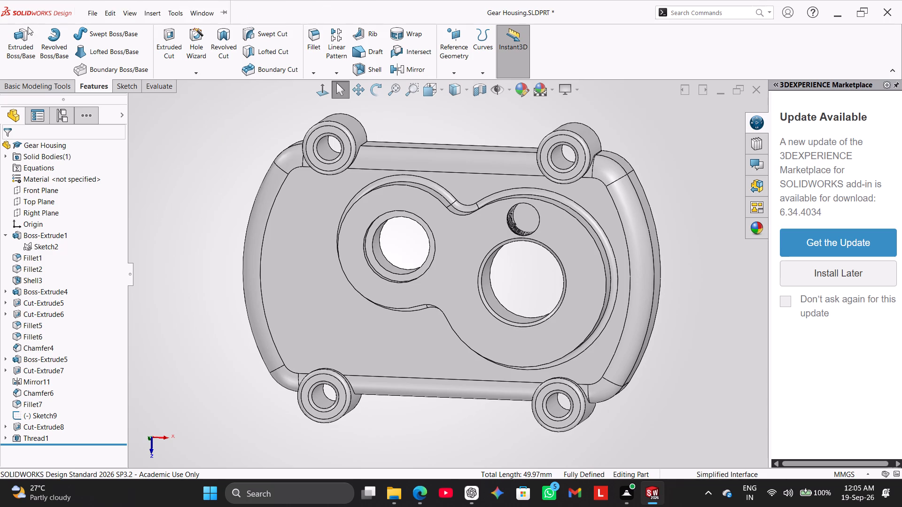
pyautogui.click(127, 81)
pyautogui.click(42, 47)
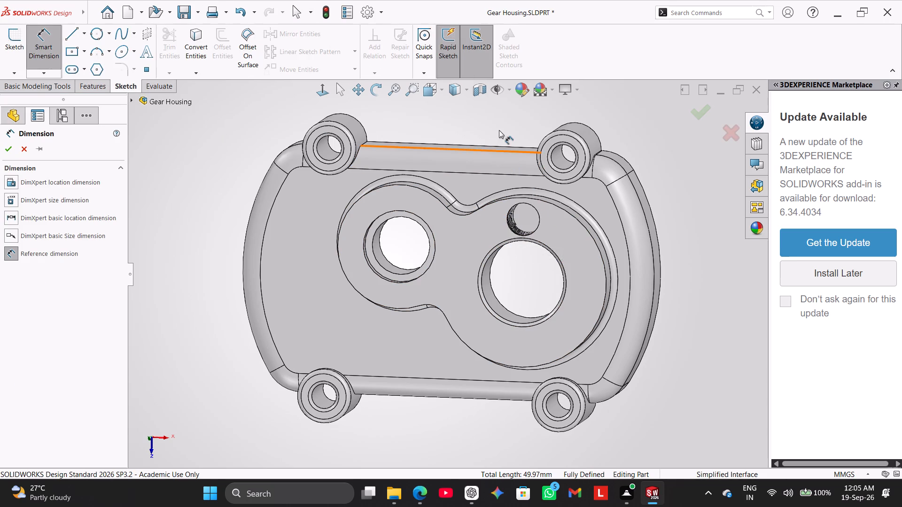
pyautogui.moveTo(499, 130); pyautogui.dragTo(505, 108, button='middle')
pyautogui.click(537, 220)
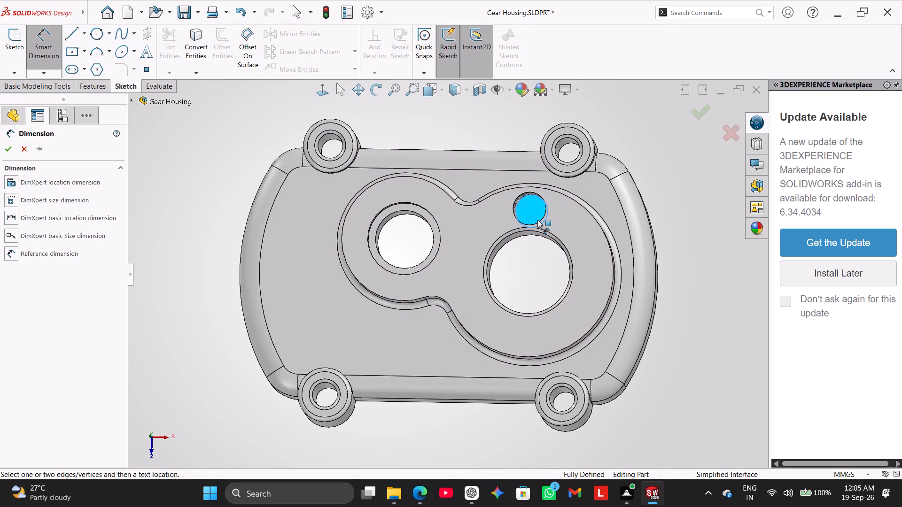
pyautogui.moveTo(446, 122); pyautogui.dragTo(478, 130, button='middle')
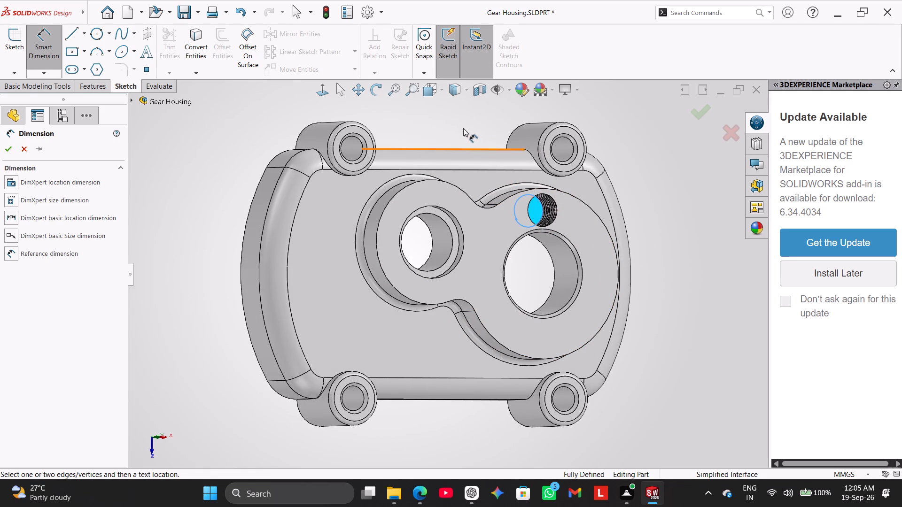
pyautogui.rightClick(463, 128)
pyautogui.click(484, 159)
# Edit the small hole's cut sketch and dimension its circle on the 61 mm construction circle to a 5 mm diameter.
pyautogui.scroll(-2, 579, 192)
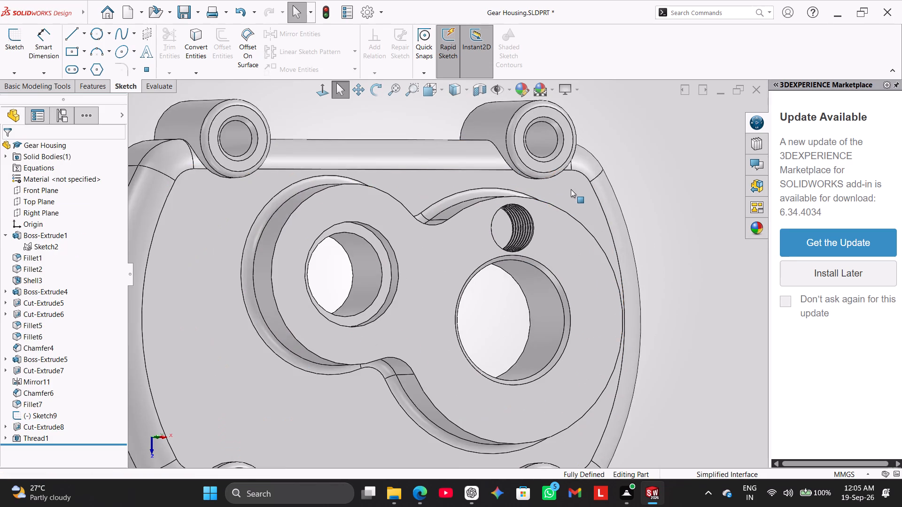
pyautogui.scroll(2, 550, 190)
pyautogui.moveTo(383, 144); pyautogui.dragTo(358, 139, button='middle')
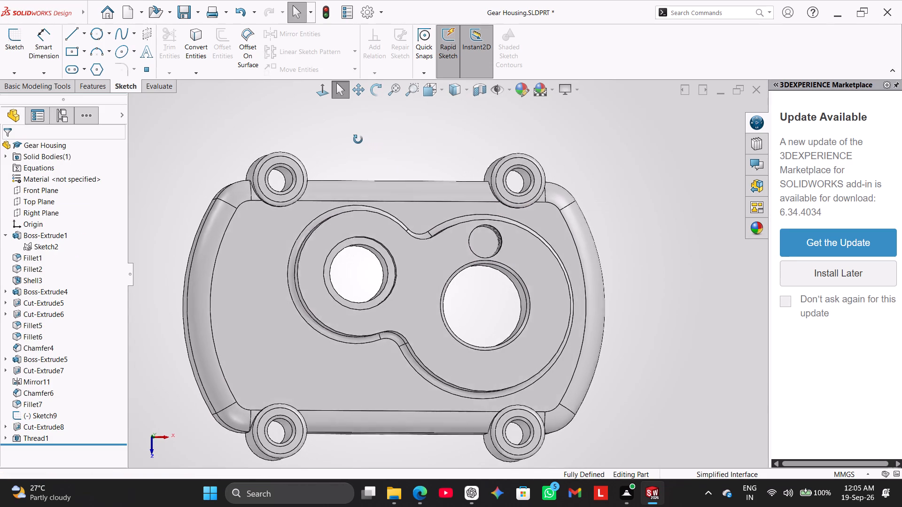
pyautogui.moveTo(358, 139); pyautogui.dragTo(361, 147, button='middle')
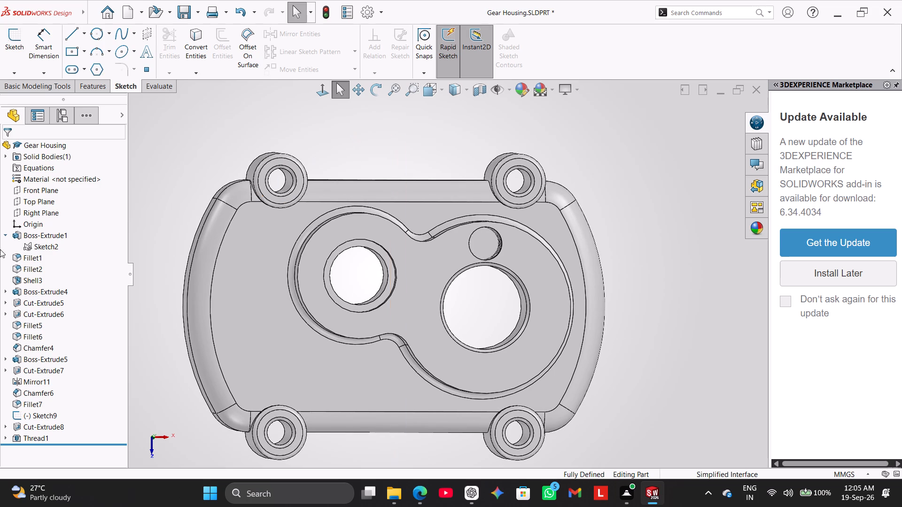
pyautogui.scroll(1, 6, 429)
pyautogui.click(6, 429)
pyautogui.rightClick(41, 434)
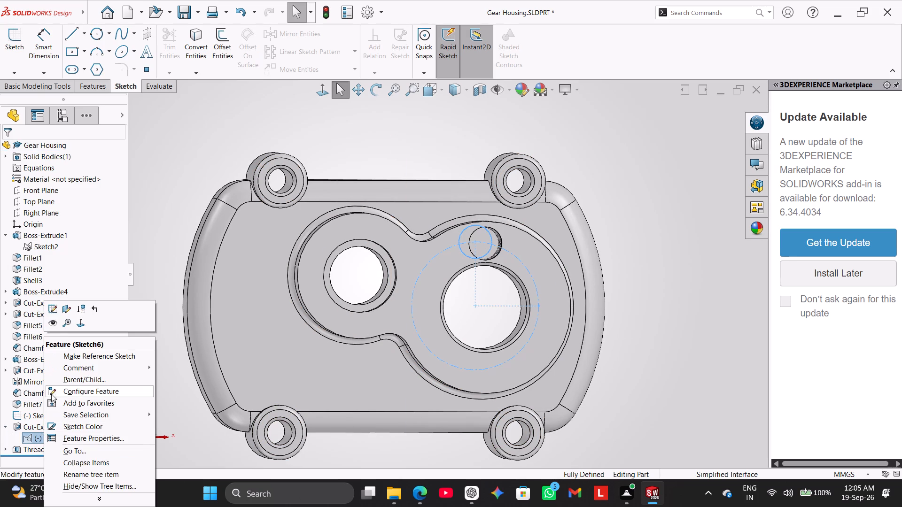
pyautogui.click(53, 310)
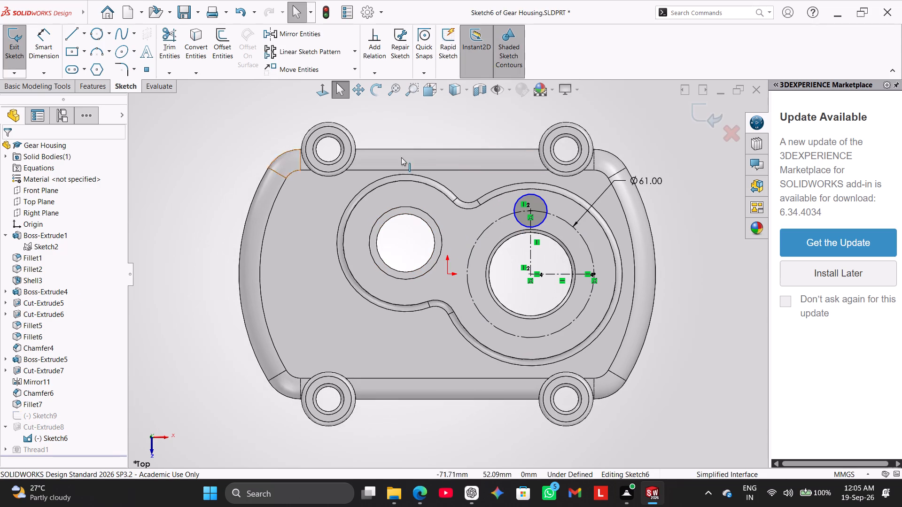
pyautogui.click(51, 34)
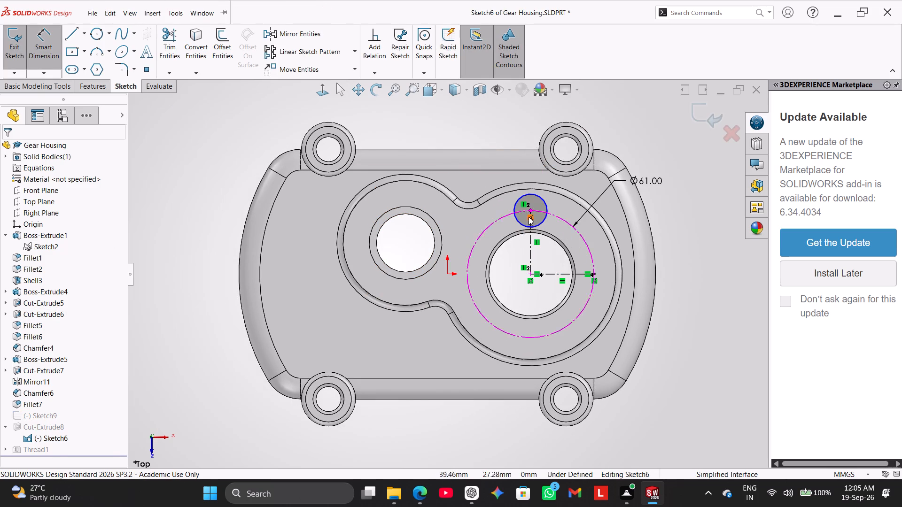
pyautogui.click(515, 207)
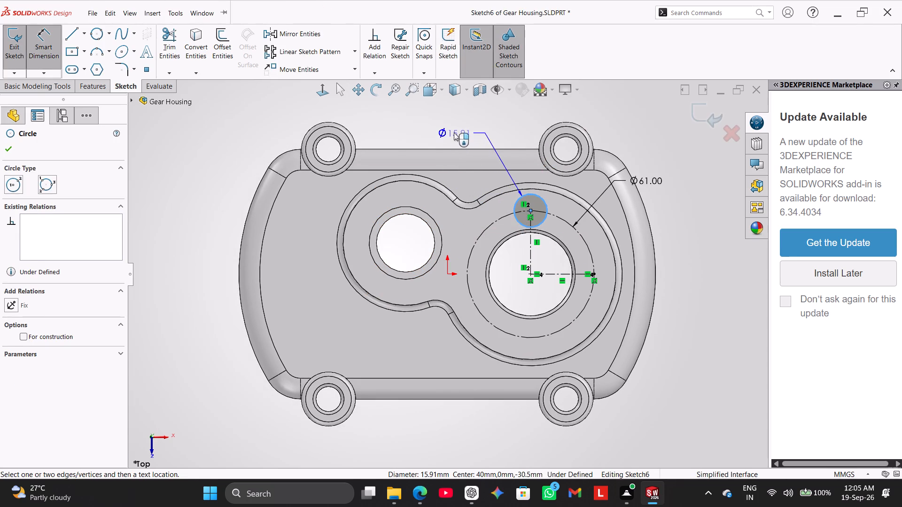
pyautogui.click(454, 132)
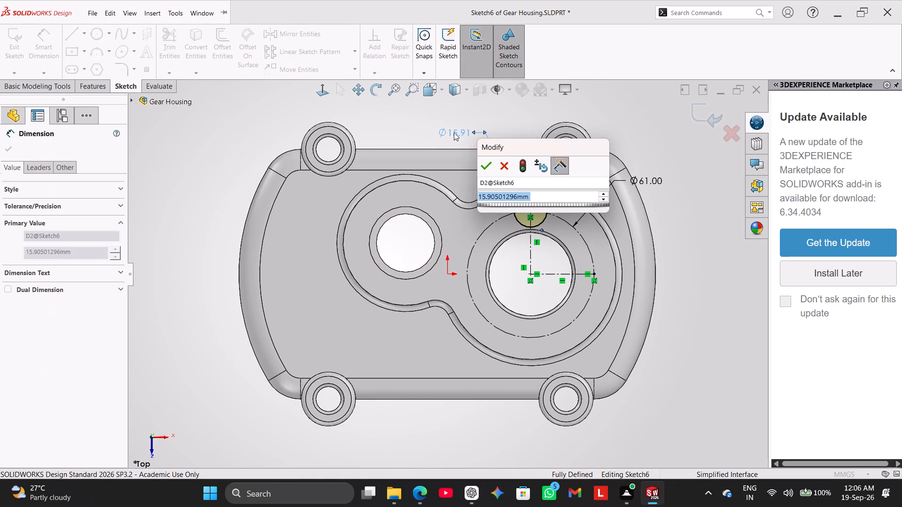
pyautogui.press('5')
pyautogui.press('Return')
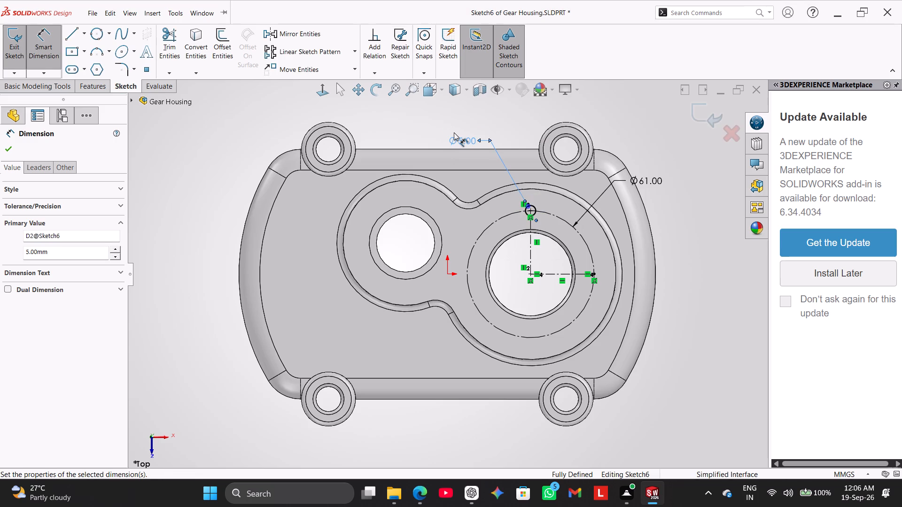
pyautogui.click(9, 147)
pyautogui.click(40, 43)
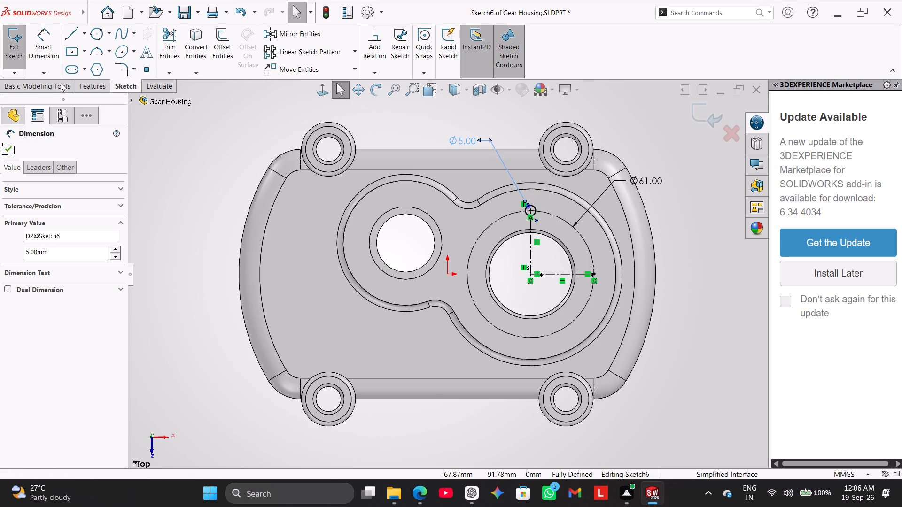
pyautogui.click(15, 53)
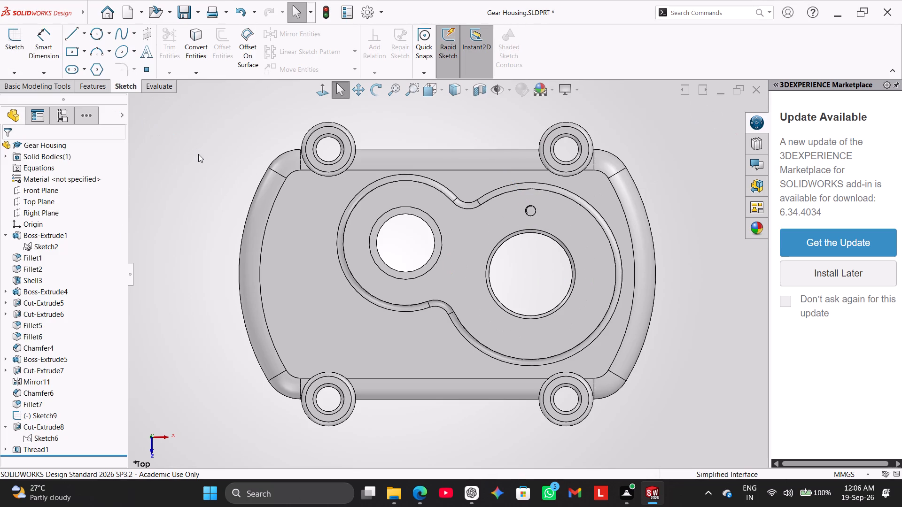
pyautogui.click(198, 154)
pyautogui.click(200, 144)
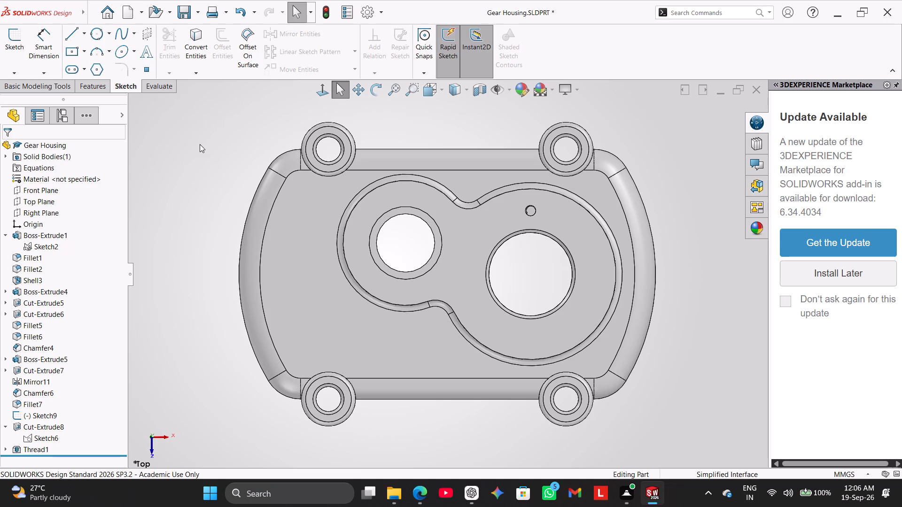
# Edit the small hole's thread feature and reset its settings to the defaults.
pyautogui.moveTo(201, 144); pyautogui.dragTo(209, 153, button='middle')
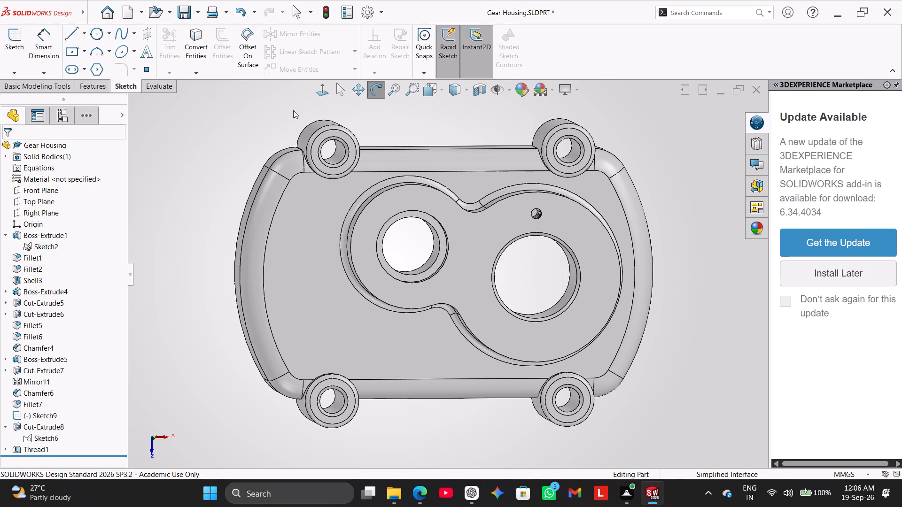
pyautogui.rightClick(31, 451)
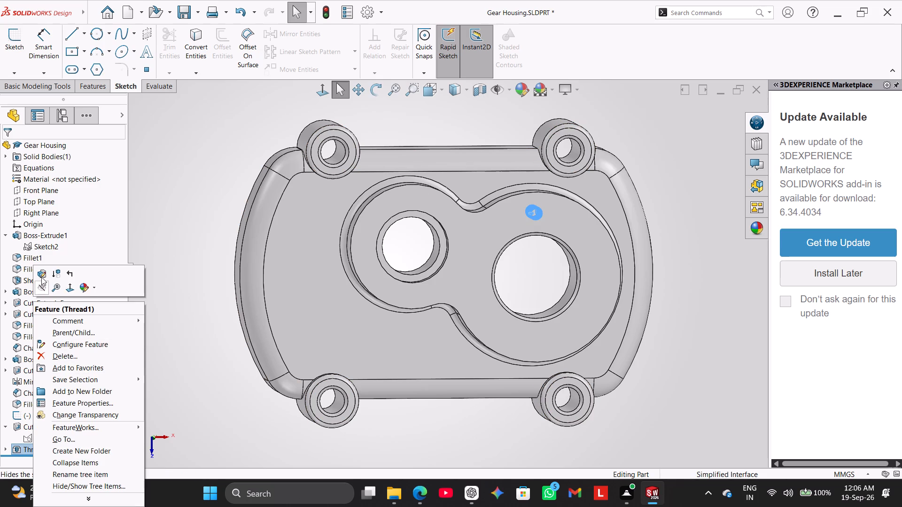
pyautogui.click(41, 277)
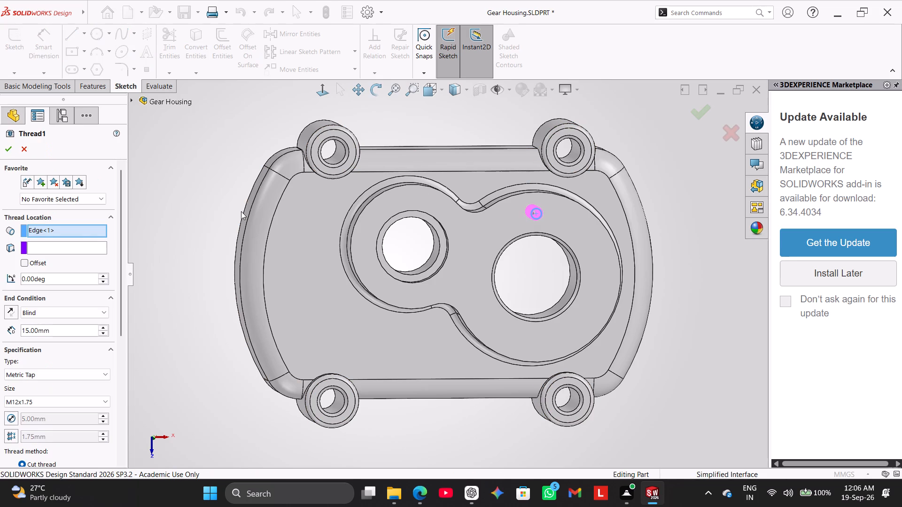
pyautogui.click(74, 246)
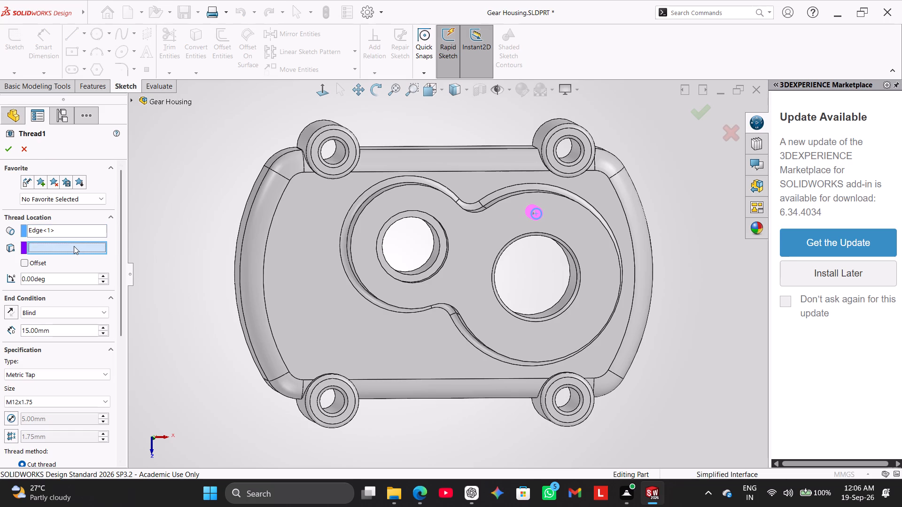
pyautogui.click(74, 246)
pyautogui.click(98, 197)
pyautogui.click(98, 197)
pyautogui.click(26, 185)
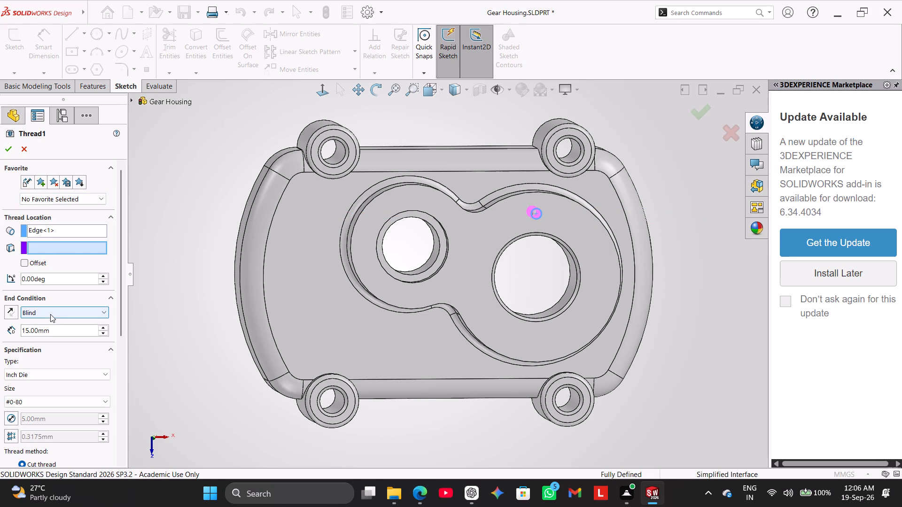
# Set the thread type to Metric Tap with size M12x1.75 and apply the edited thread.
pyautogui.click(77, 371)
pyautogui.click(75, 405)
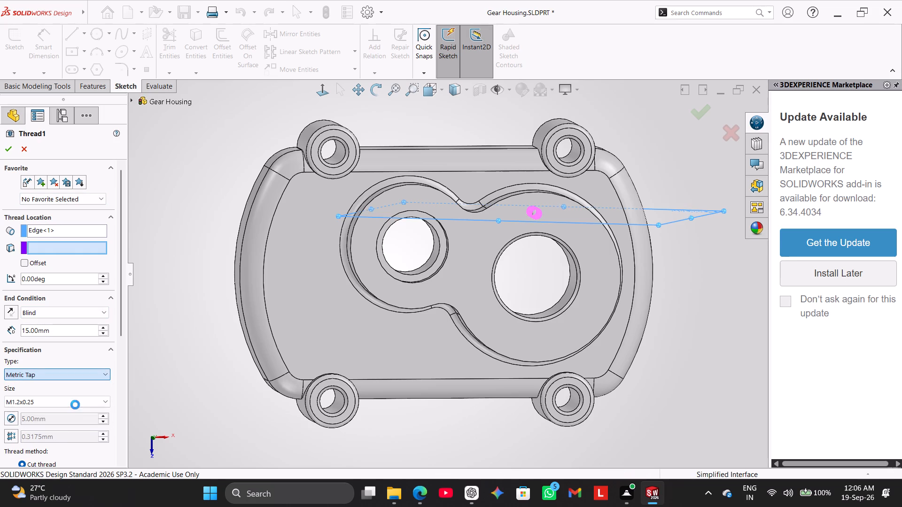
pyautogui.click(75, 404)
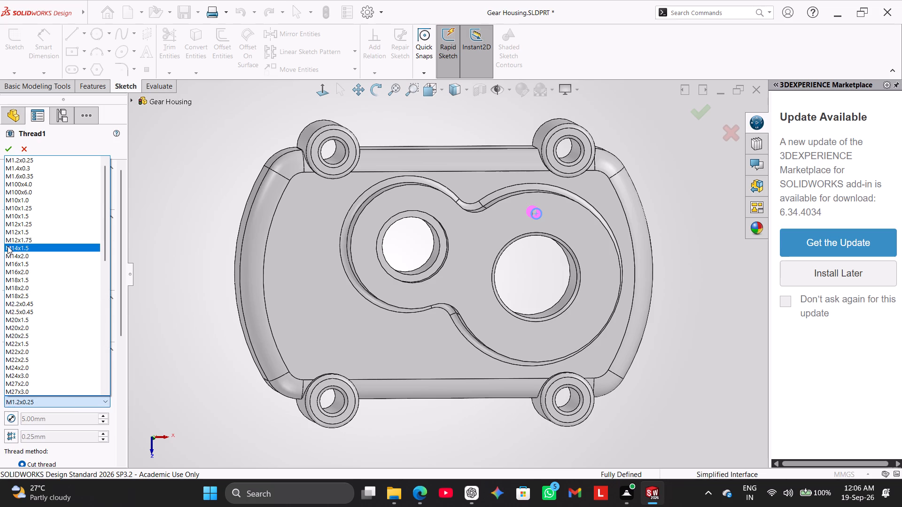
pyautogui.click(22, 240)
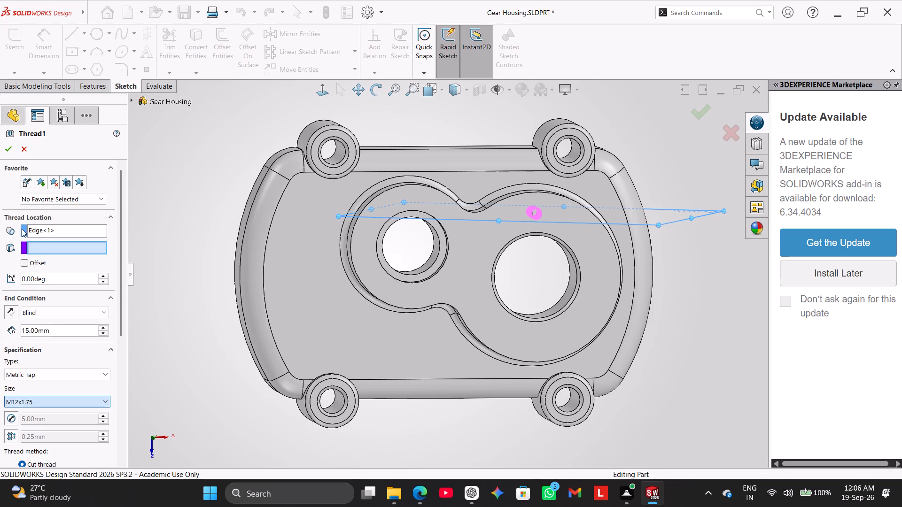
pyautogui.click(9, 149)
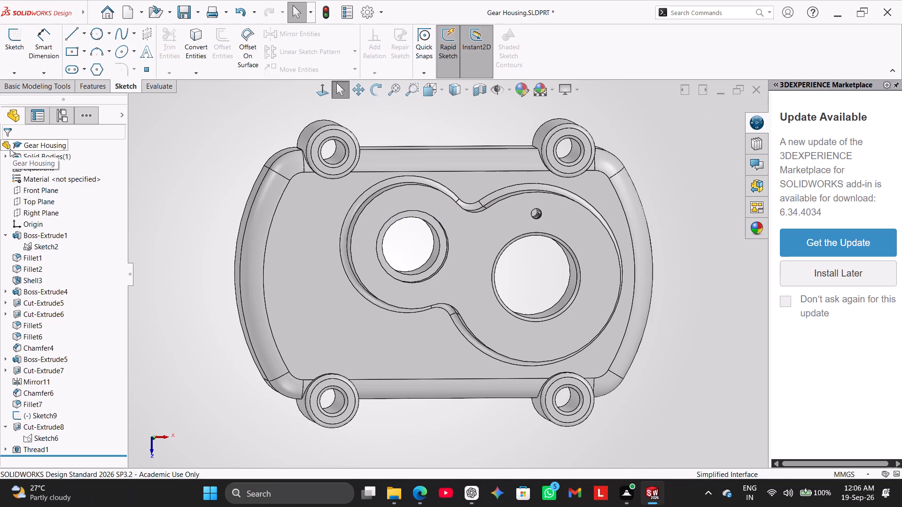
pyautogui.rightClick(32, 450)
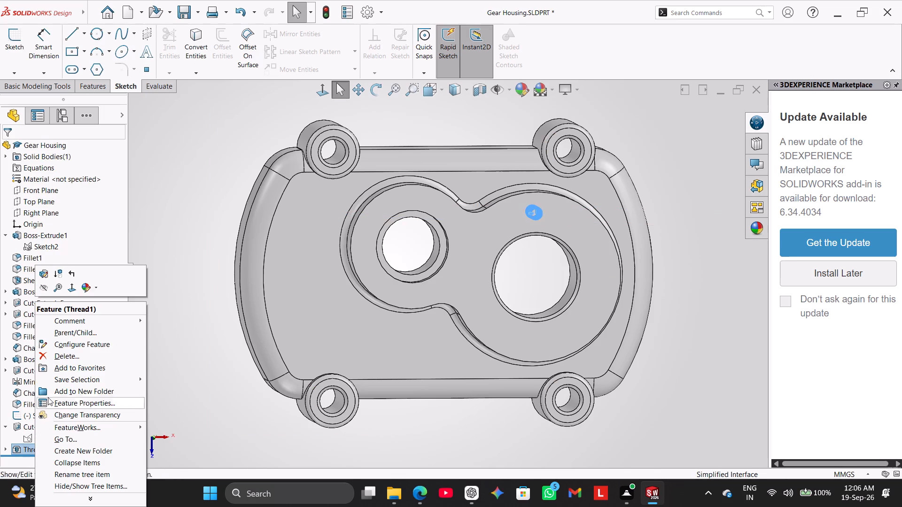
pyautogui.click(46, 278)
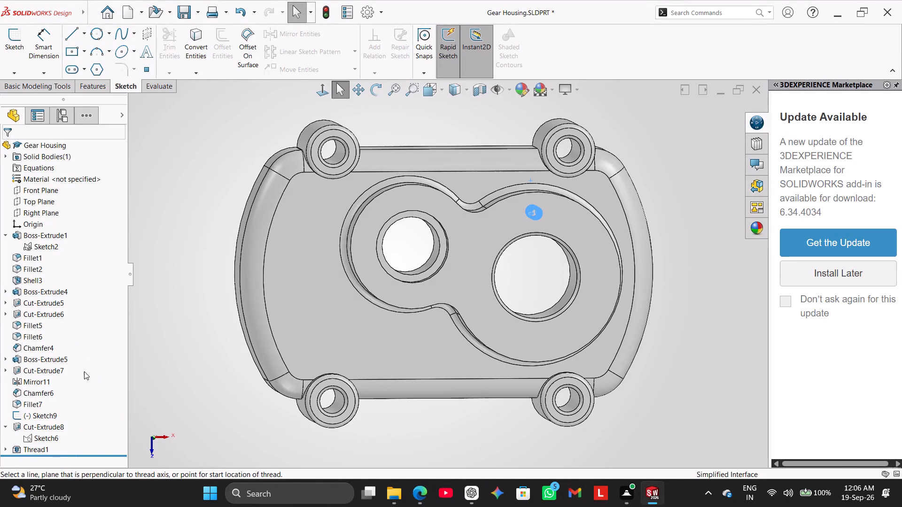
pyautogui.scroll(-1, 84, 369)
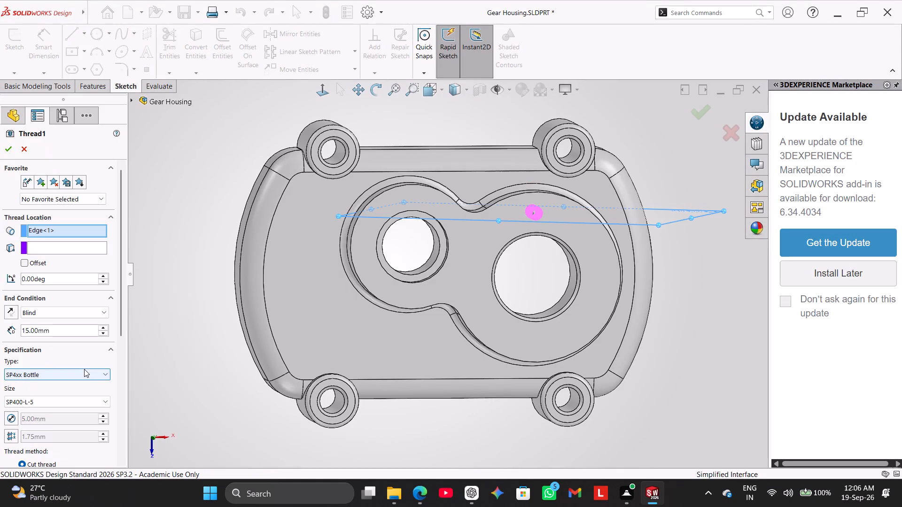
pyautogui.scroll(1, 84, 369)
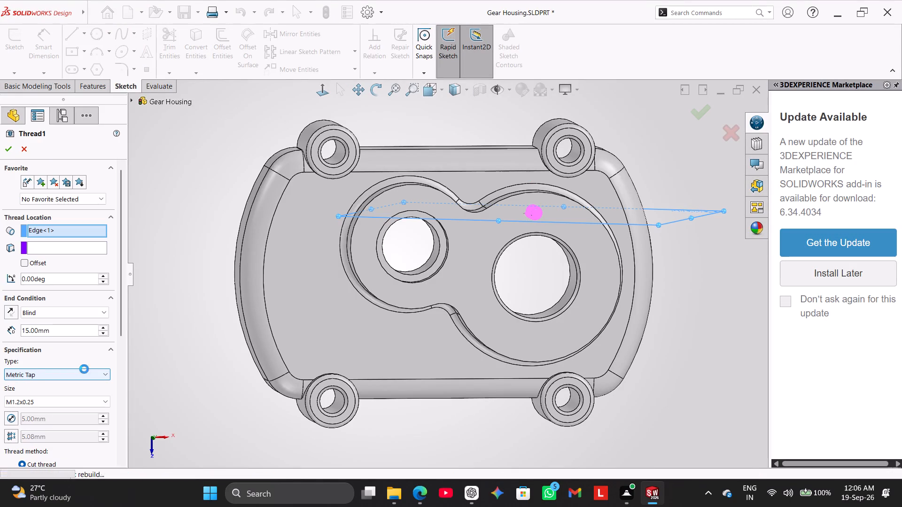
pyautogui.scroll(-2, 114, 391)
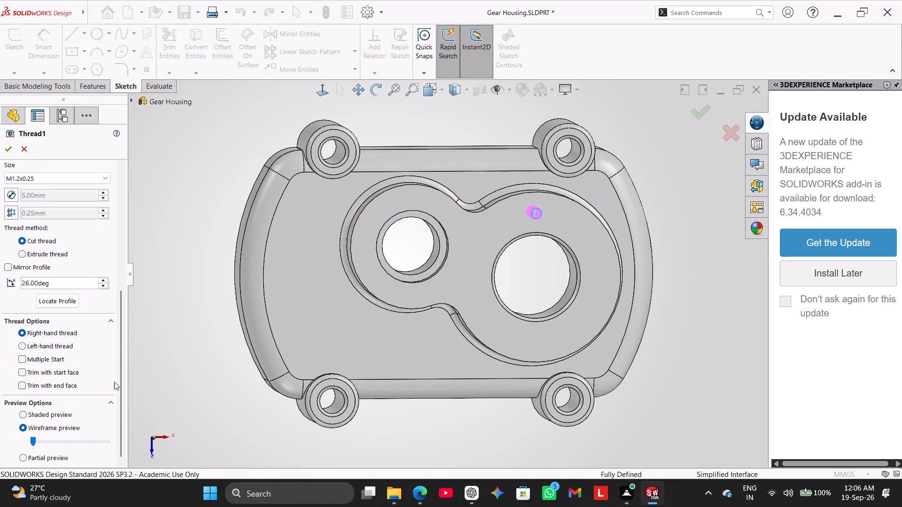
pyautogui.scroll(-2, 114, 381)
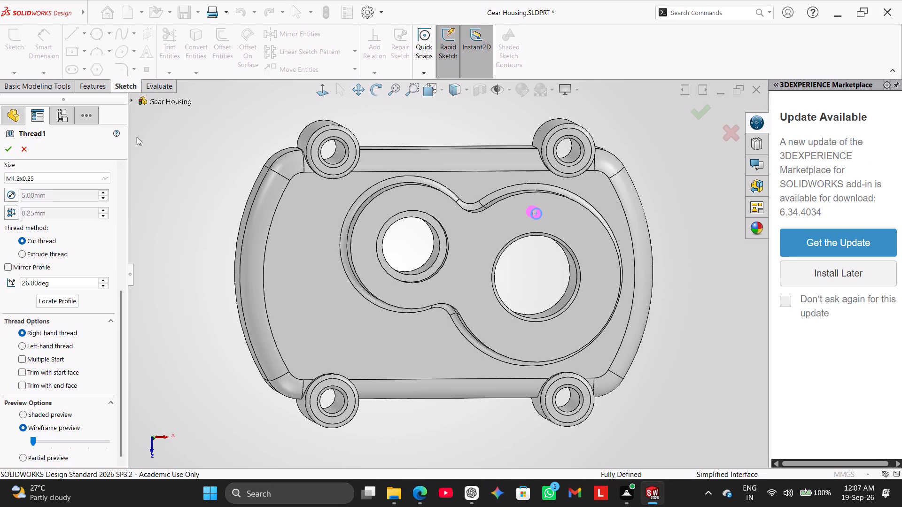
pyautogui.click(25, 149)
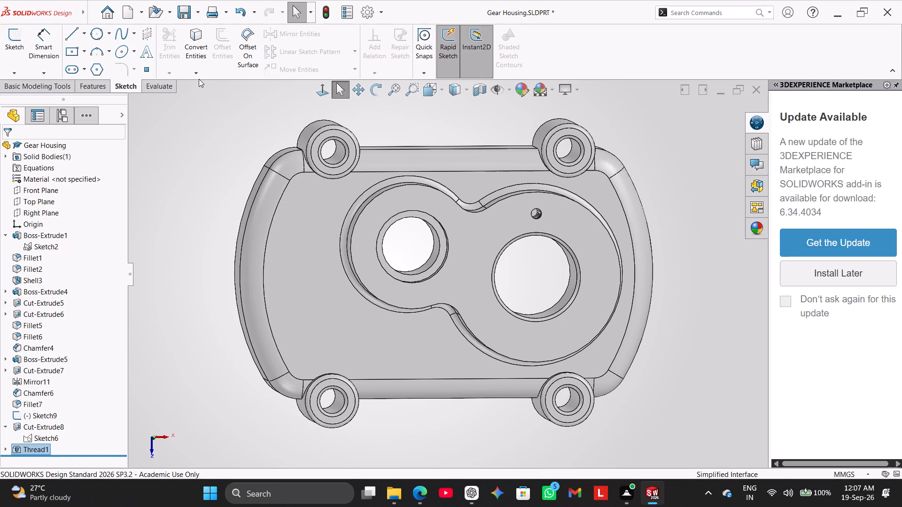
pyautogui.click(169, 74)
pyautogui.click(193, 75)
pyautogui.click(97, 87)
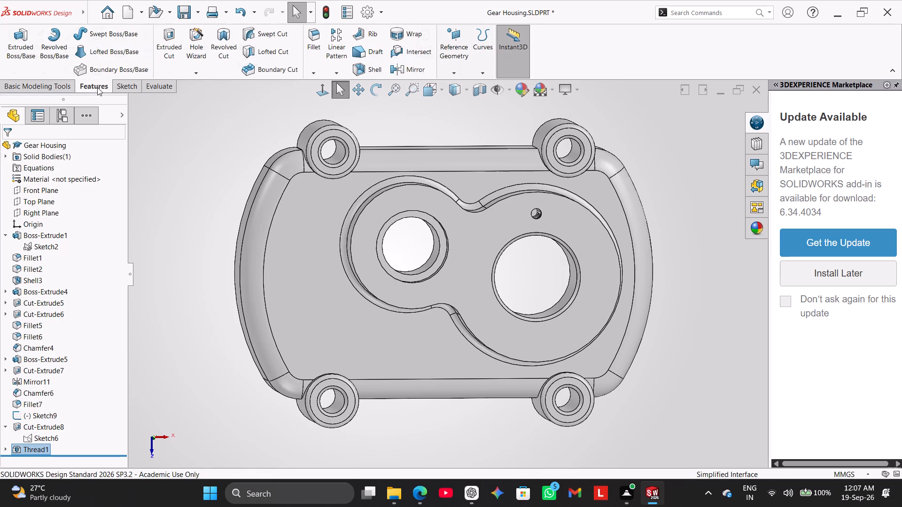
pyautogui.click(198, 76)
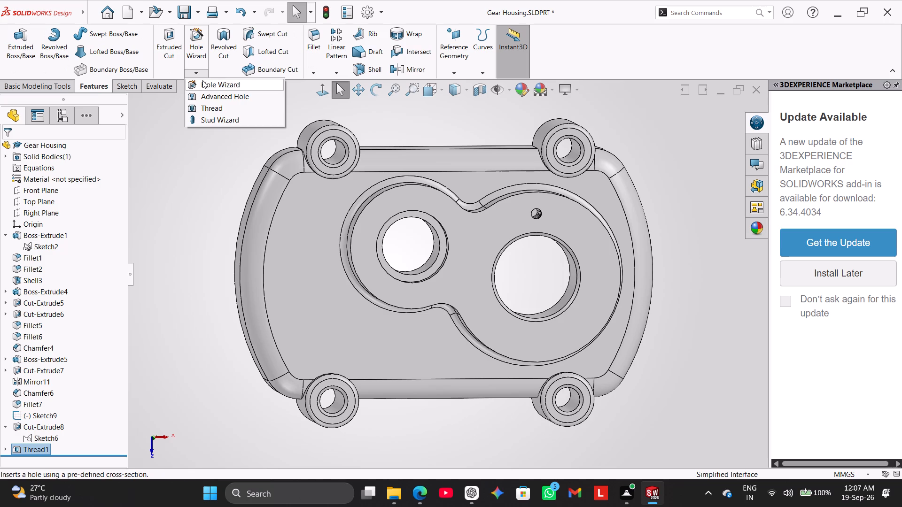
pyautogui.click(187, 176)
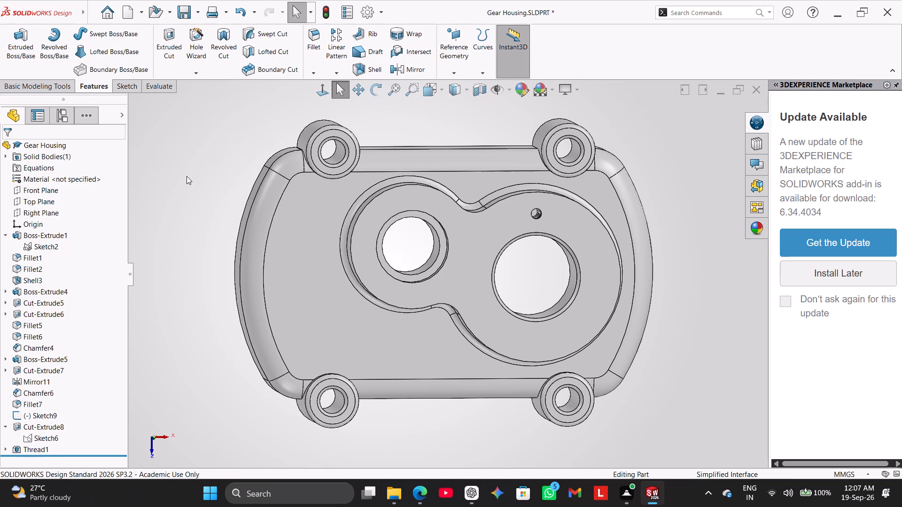
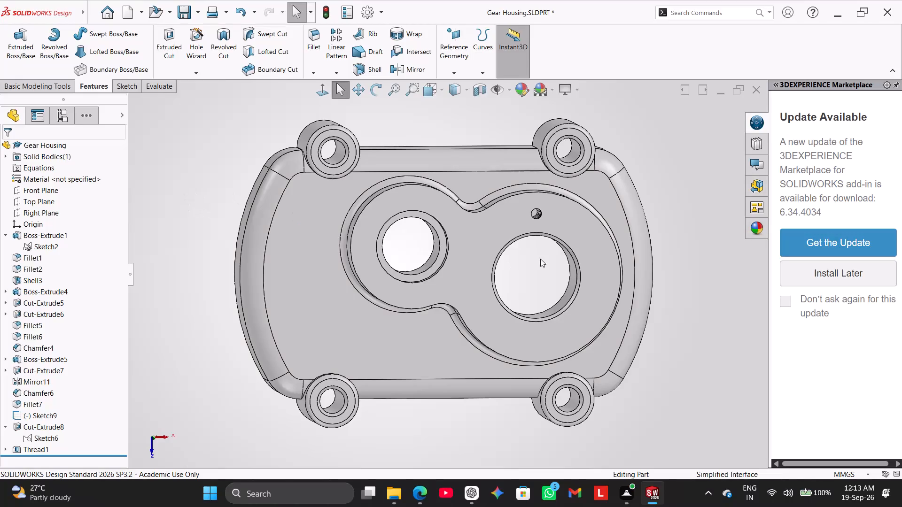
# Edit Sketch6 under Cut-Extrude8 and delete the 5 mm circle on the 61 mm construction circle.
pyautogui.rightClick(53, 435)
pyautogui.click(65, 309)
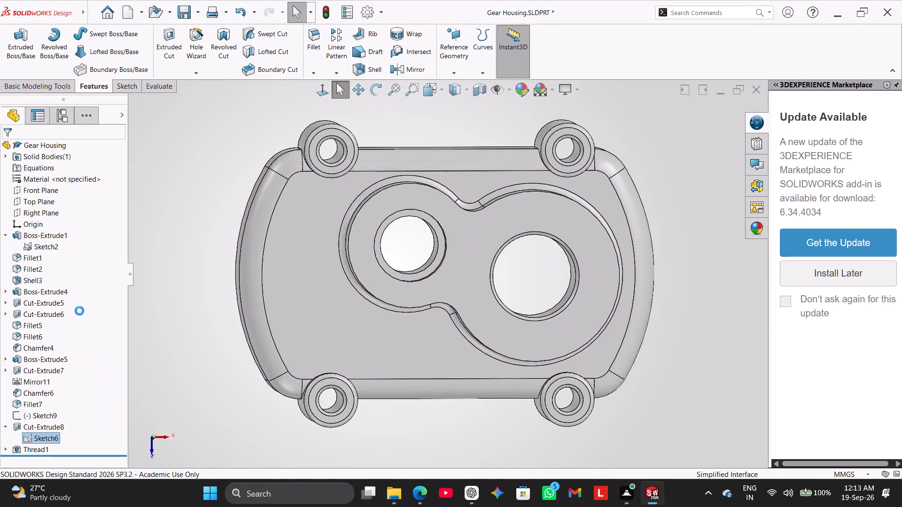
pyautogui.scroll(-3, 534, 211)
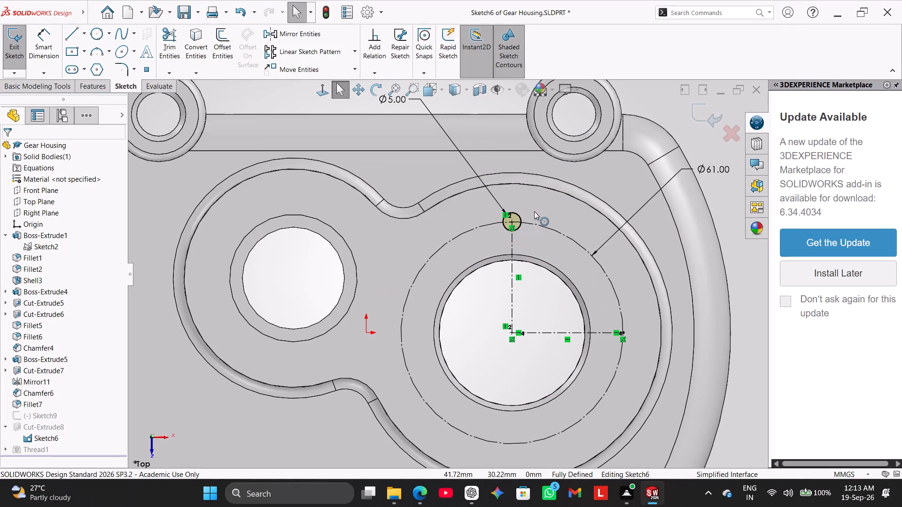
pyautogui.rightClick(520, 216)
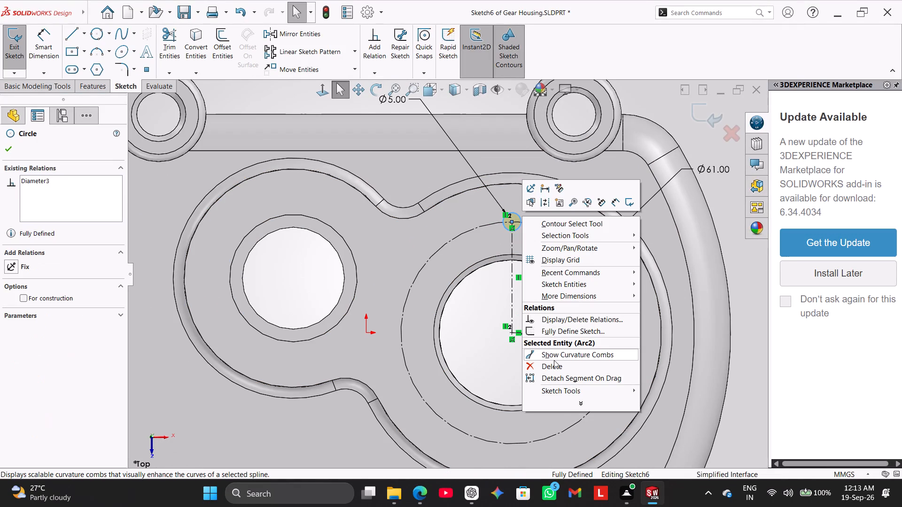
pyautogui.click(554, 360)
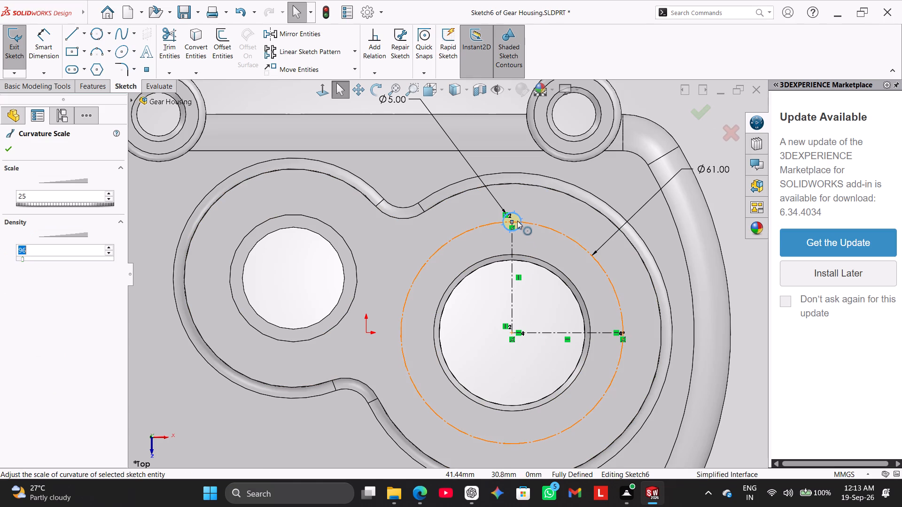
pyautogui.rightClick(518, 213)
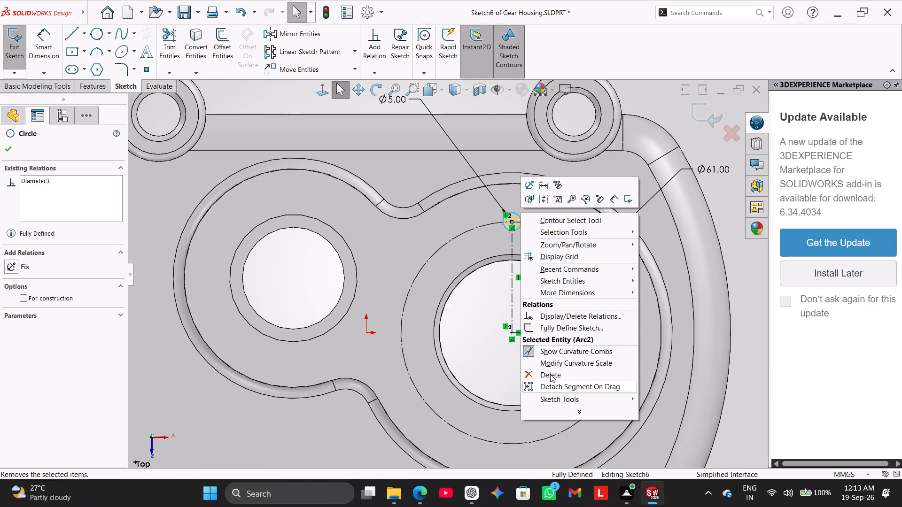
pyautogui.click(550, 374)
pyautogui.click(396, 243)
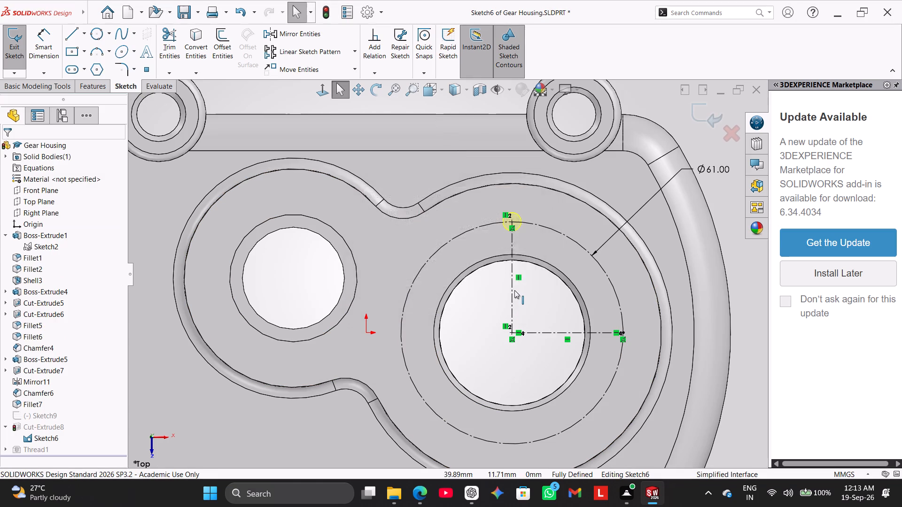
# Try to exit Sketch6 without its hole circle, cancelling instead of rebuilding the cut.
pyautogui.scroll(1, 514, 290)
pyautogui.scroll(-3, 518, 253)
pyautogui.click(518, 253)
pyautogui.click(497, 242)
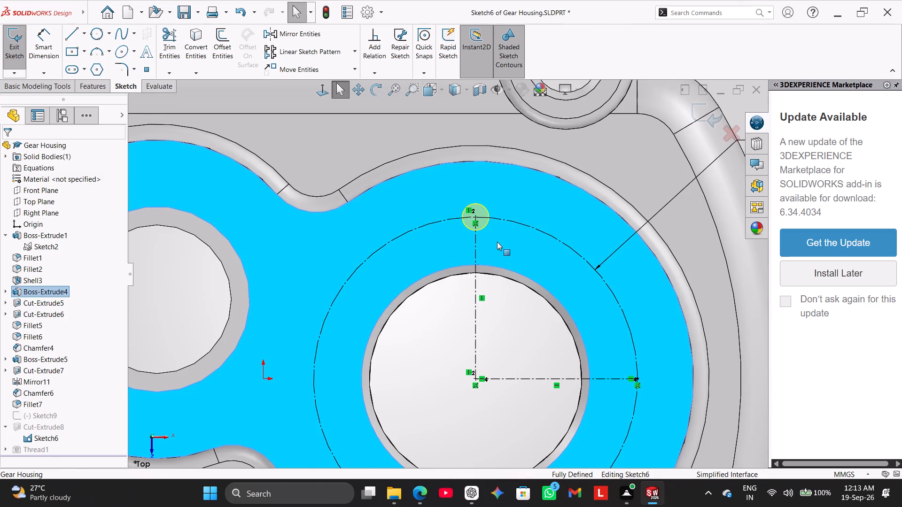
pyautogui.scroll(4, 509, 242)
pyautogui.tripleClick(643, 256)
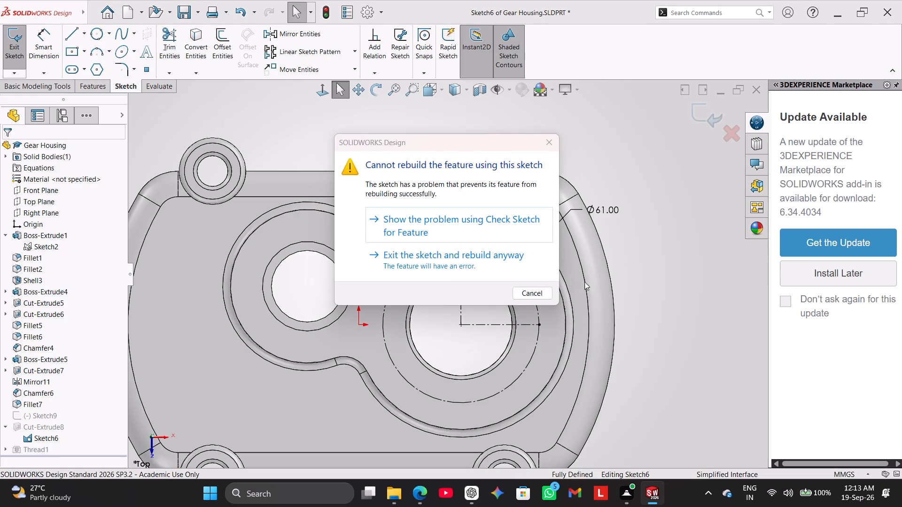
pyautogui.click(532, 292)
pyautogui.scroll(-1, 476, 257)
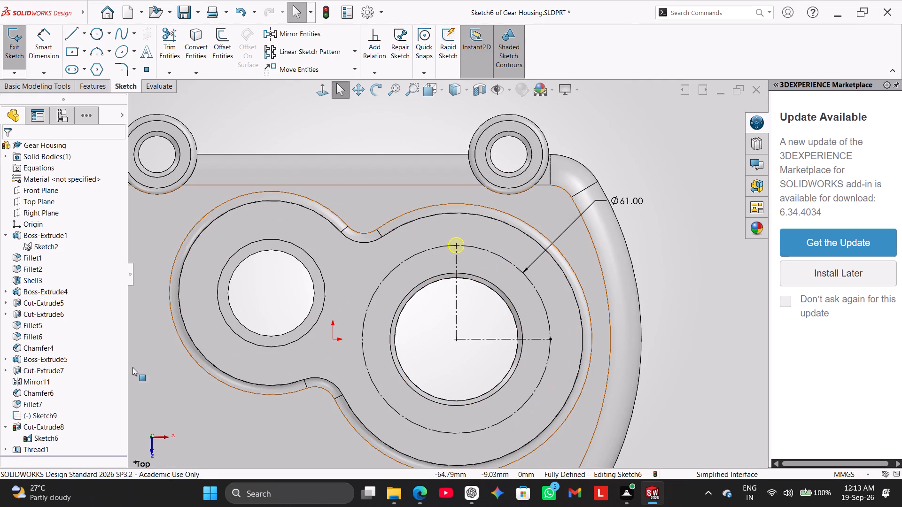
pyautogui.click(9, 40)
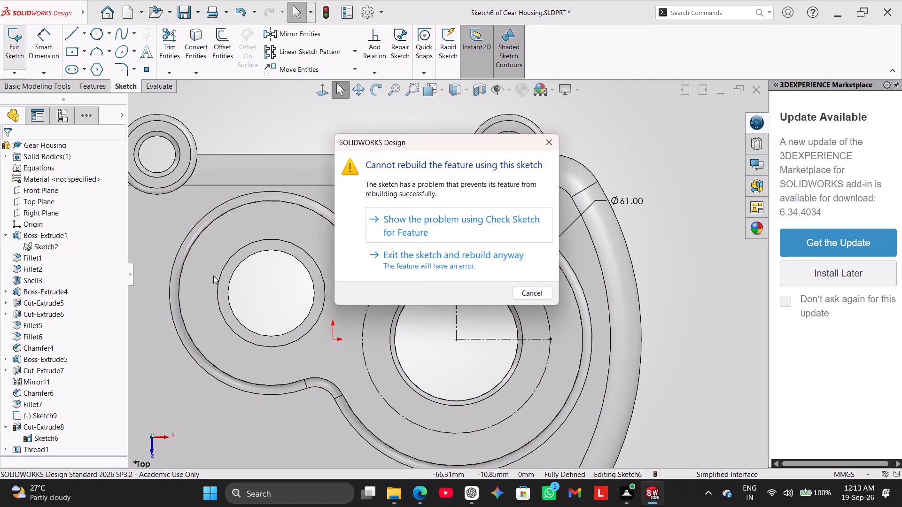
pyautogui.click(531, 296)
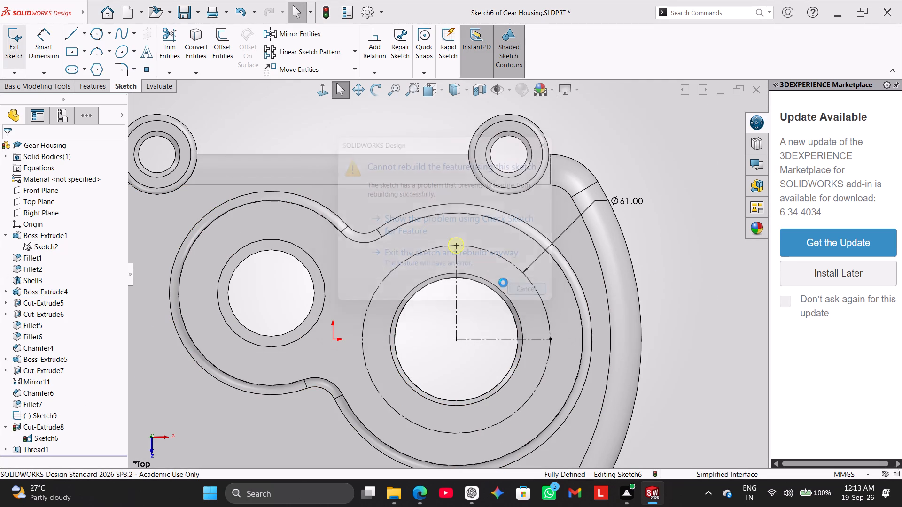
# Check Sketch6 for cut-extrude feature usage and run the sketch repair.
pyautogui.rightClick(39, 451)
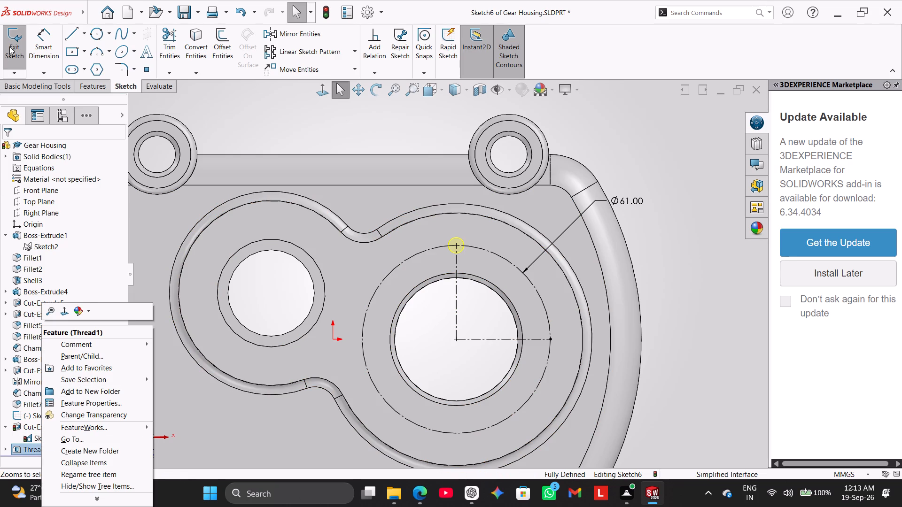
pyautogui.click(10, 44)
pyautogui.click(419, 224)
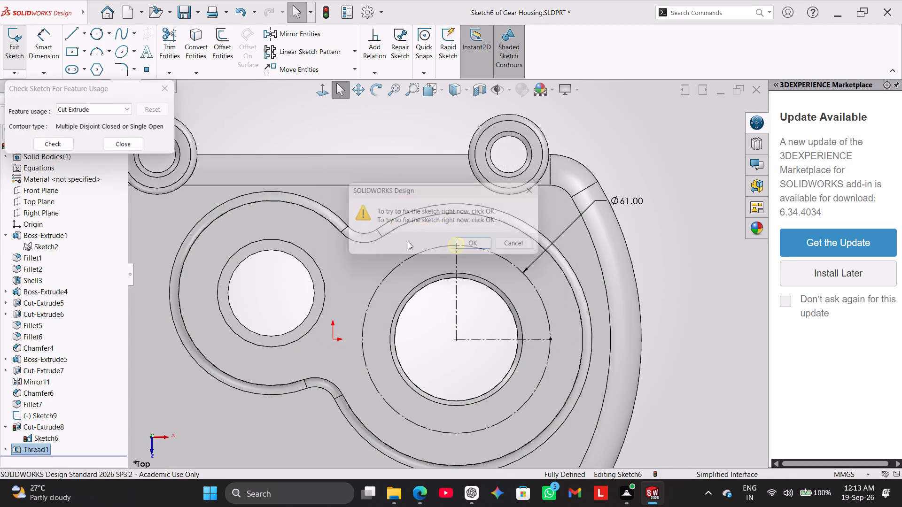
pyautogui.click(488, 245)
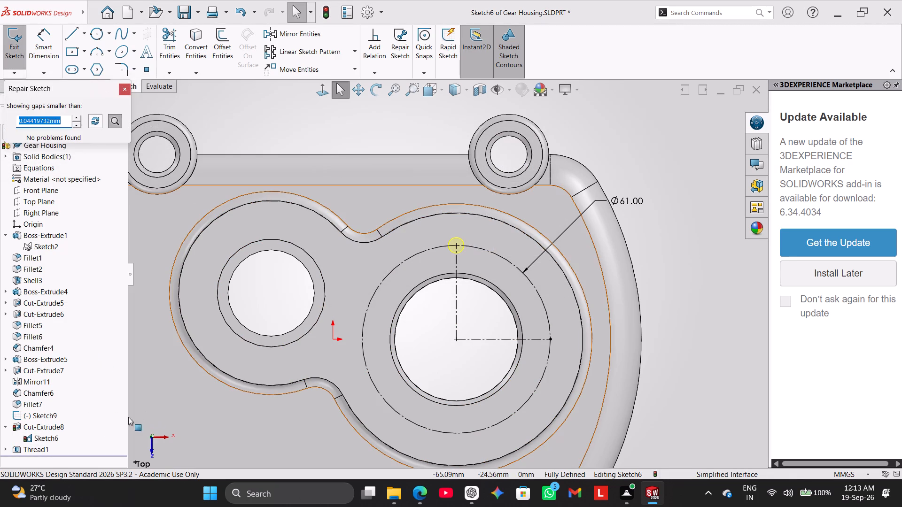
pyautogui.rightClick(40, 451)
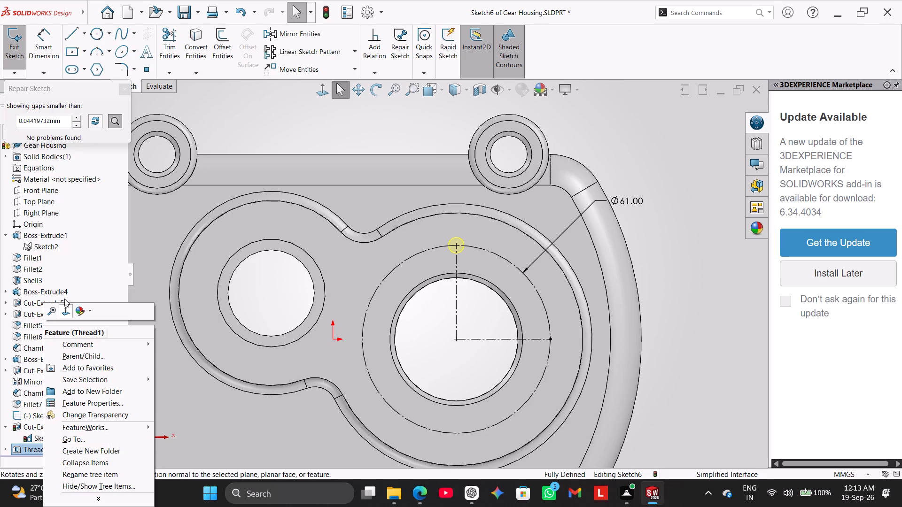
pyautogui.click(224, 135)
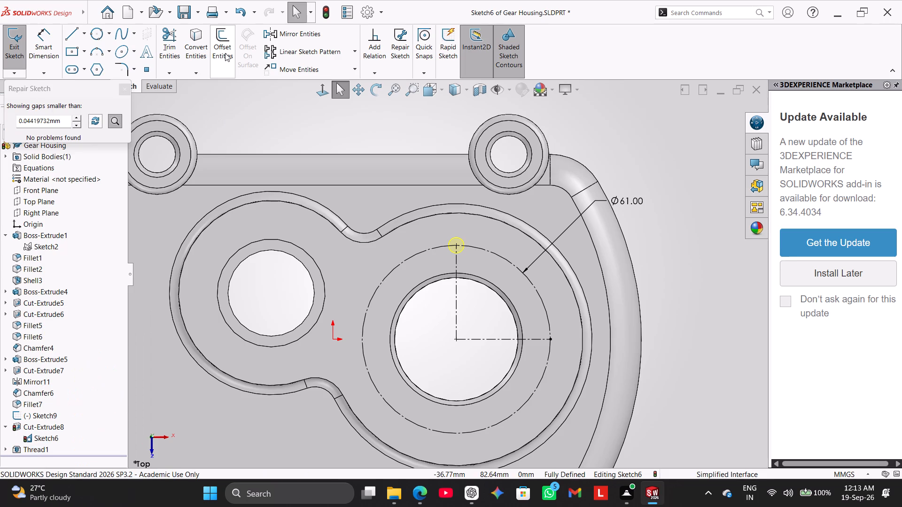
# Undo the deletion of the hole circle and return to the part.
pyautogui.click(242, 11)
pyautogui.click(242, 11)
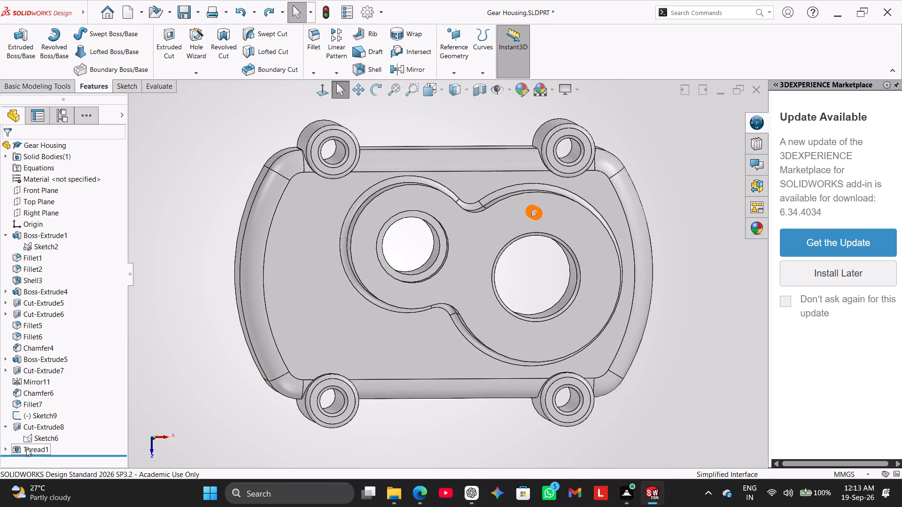
# Delete the Thread1 feature together with its dependent thread profile sketch.
pyautogui.rightClick(36, 448)
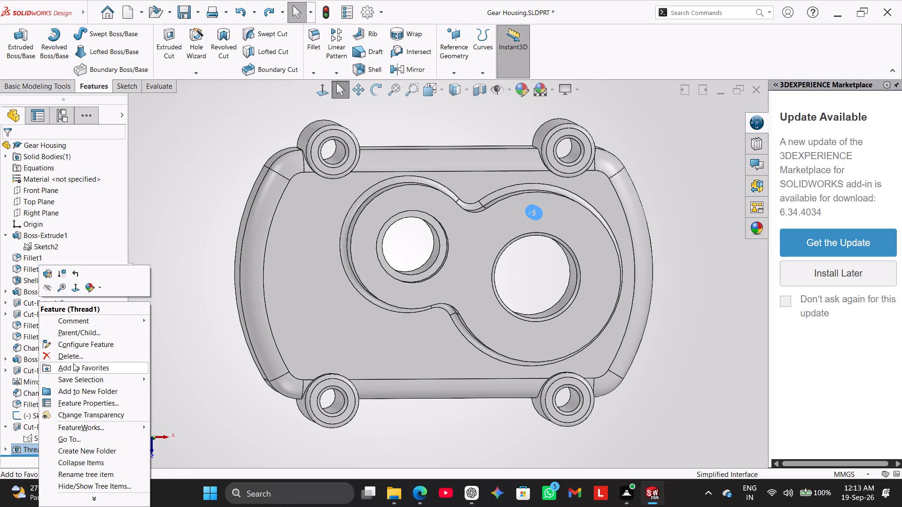
pyautogui.click(74, 357)
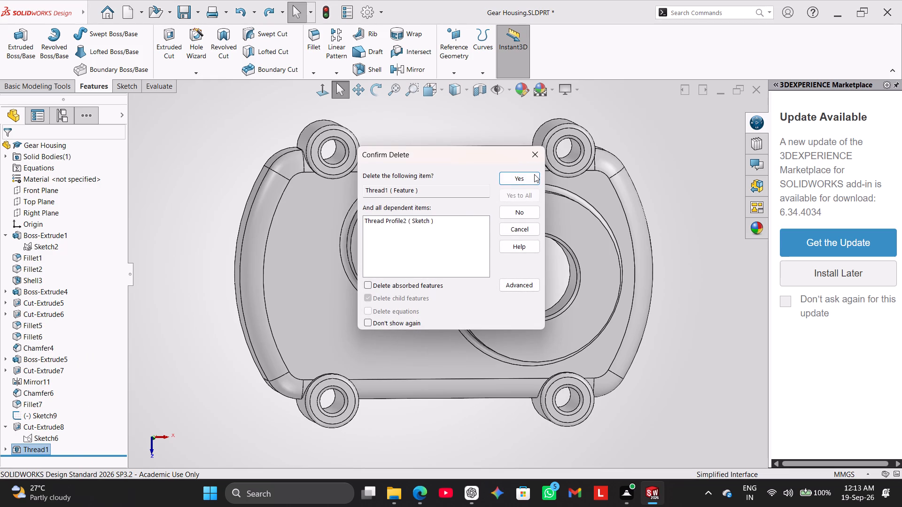
pyautogui.click(534, 174)
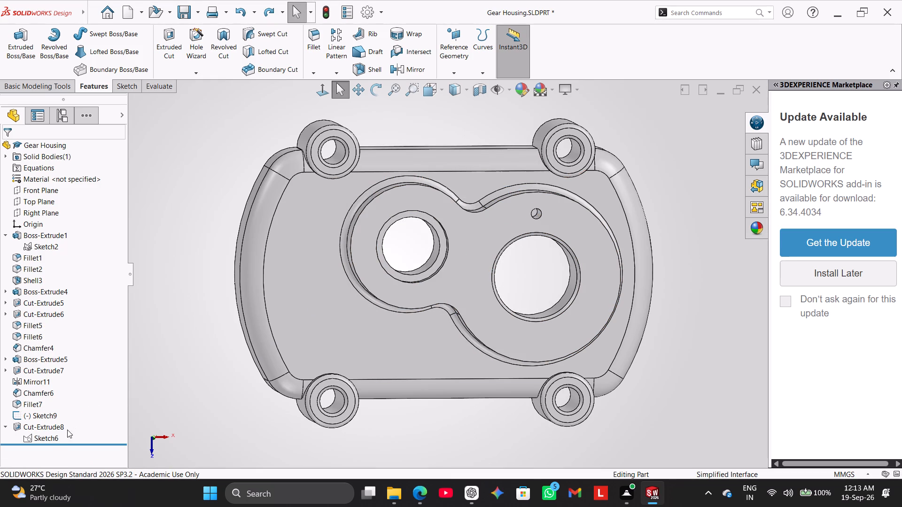
# Edit Sketch6 under Cut-Extrude8 and delete its 5 mm hole circle along with the associated dimension.
pyautogui.rightClick(48, 439)
pyautogui.click(61, 308)
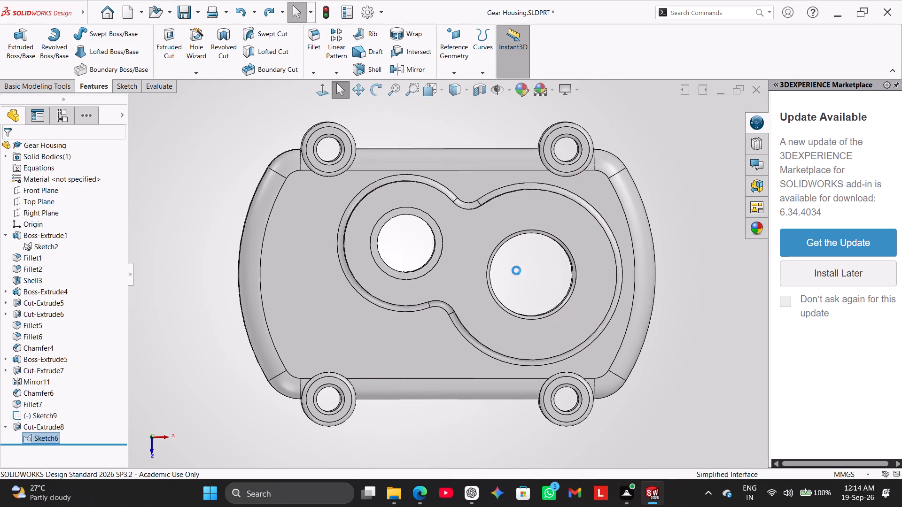
pyautogui.scroll(-7, 533, 221)
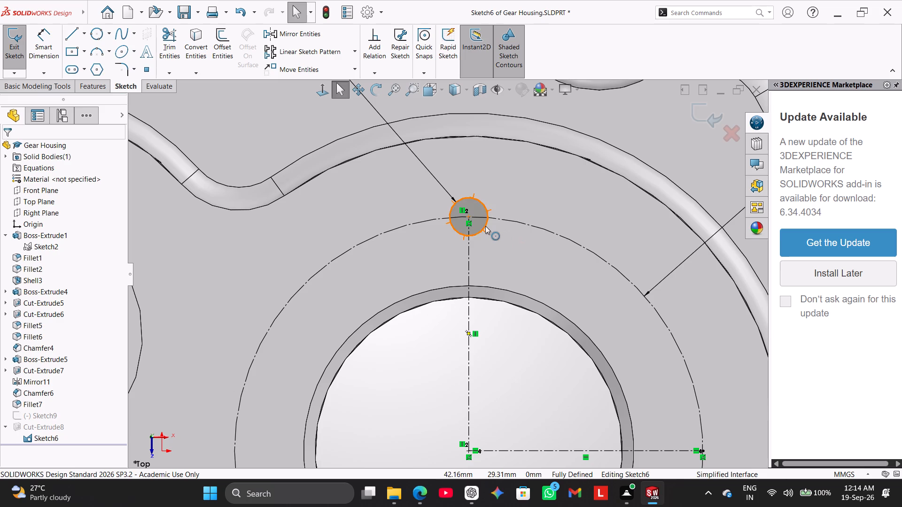
pyautogui.rightClick(485, 225)
pyautogui.click(526, 391)
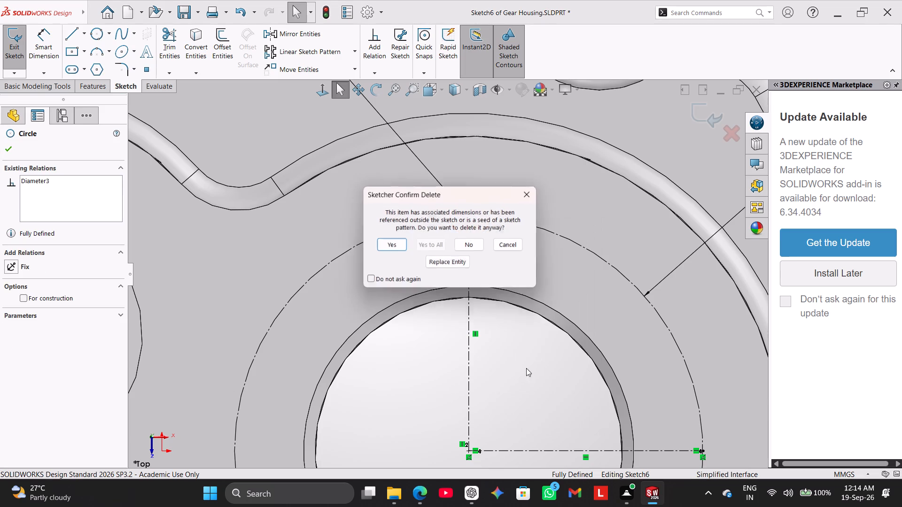
pyautogui.click(407, 242)
pyautogui.click(400, 244)
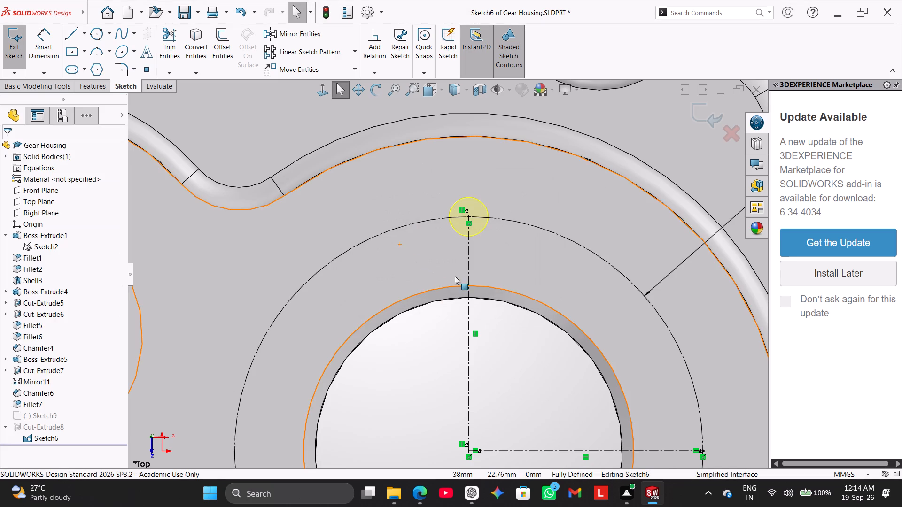
# Exit Sketch6, rebuild the part anyway and dismiss the error report.
pyautogui.scroll(4, 497, 276)
pyautogui.scroll(2, 488, 316)
pyautogui.click(666, 267)
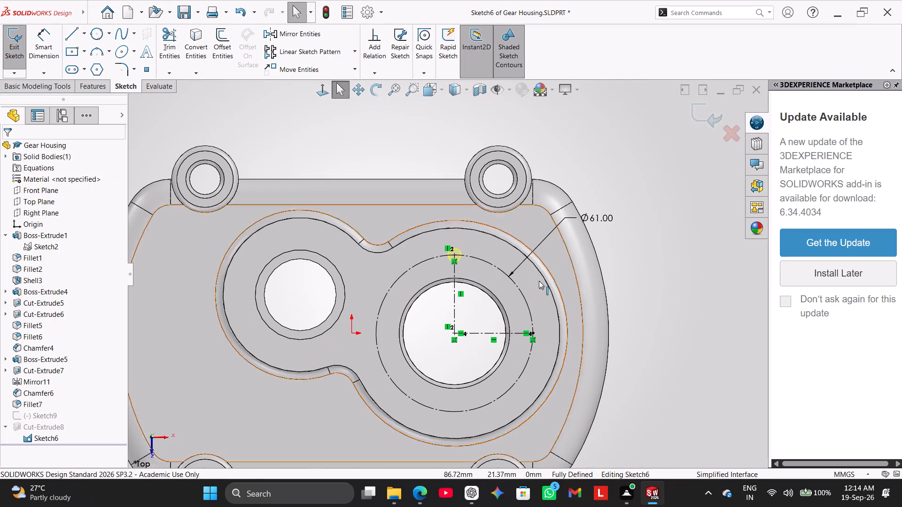
pyautogui.rightClick(38, 426)
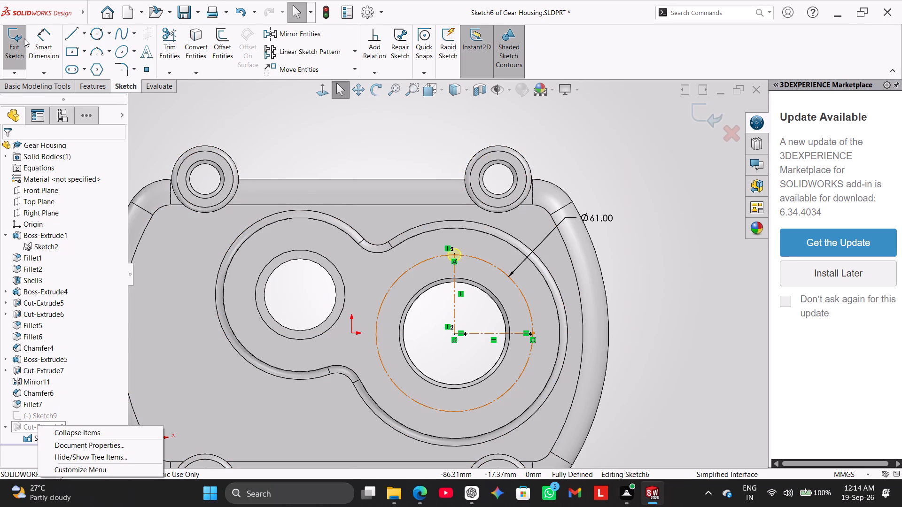
pyautogui.click(23, 38)
pyautogui.click(441, 265)
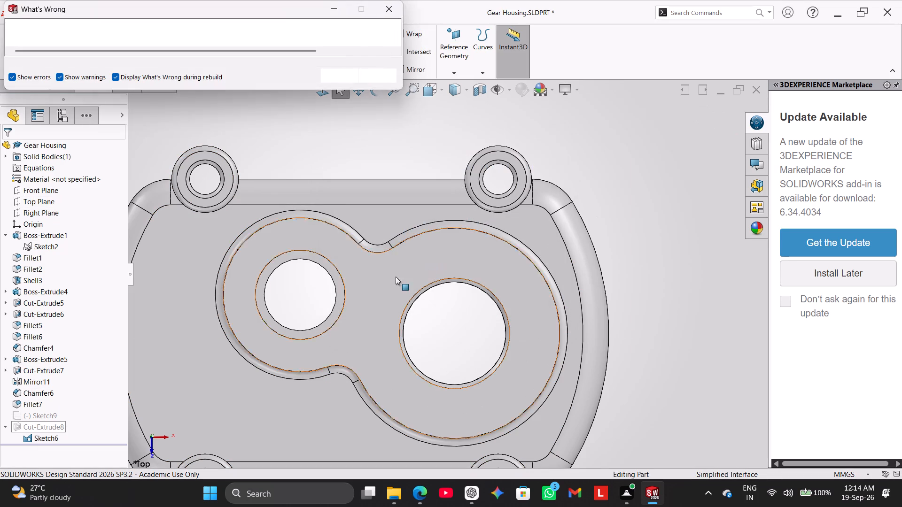
pyautogui.click(345, 77)
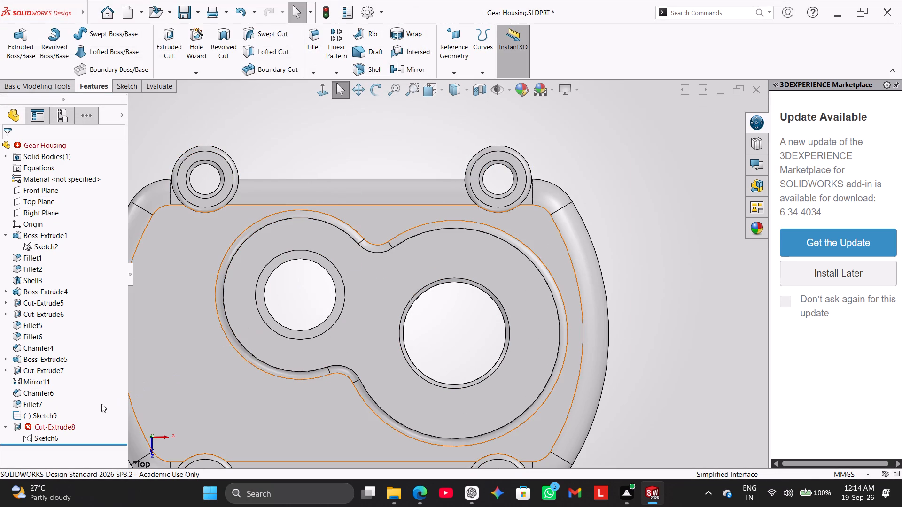
# Delete the Cut-Extrude8 feature while keeping its absorbed Sketch6.
pyautogui.rightClick(68, 425)
pyautogui.click(96, 353)
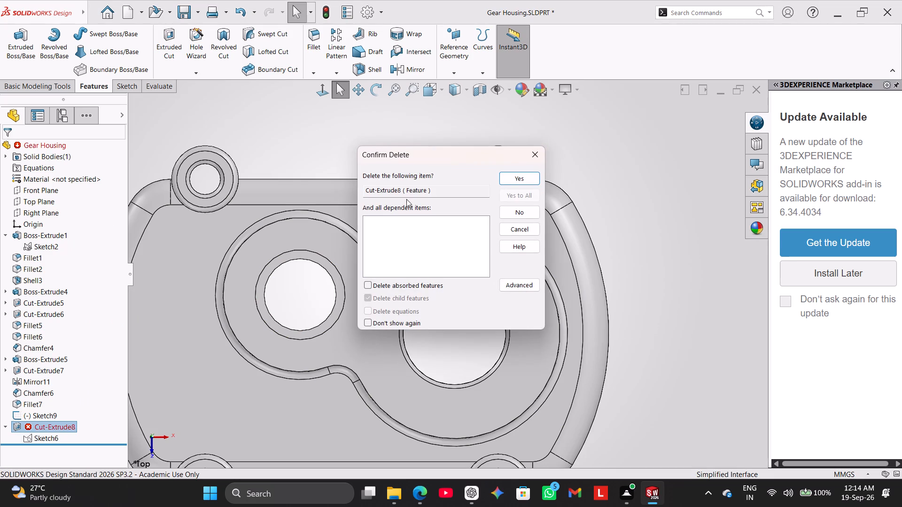
pyautogui.click(504, 174)
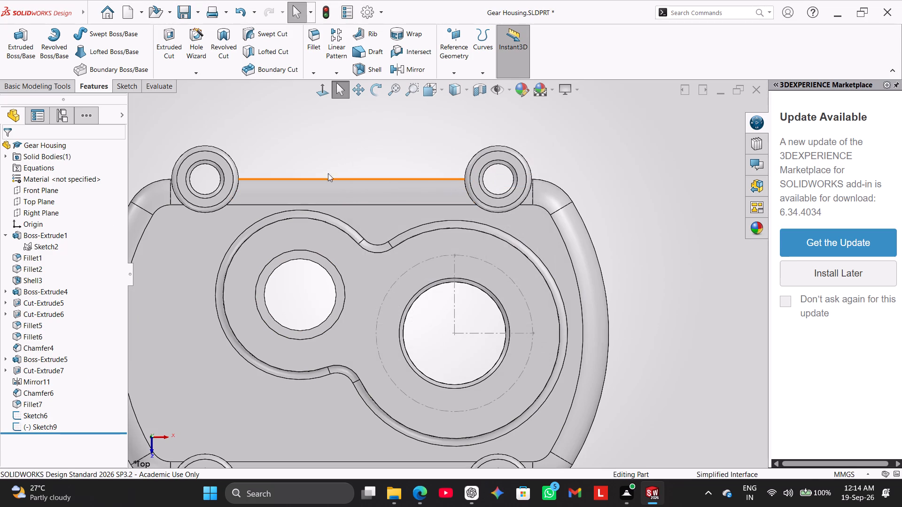
pyautogui.click(322, 135)
# Start a Hole Wizard hole and position it with a 3D sketch point where the vertical centreline meets the 61 mm construction circle.
pyautogui.scroll(2, 604, 265)
pyautogui.scroll(1, 228, 351)
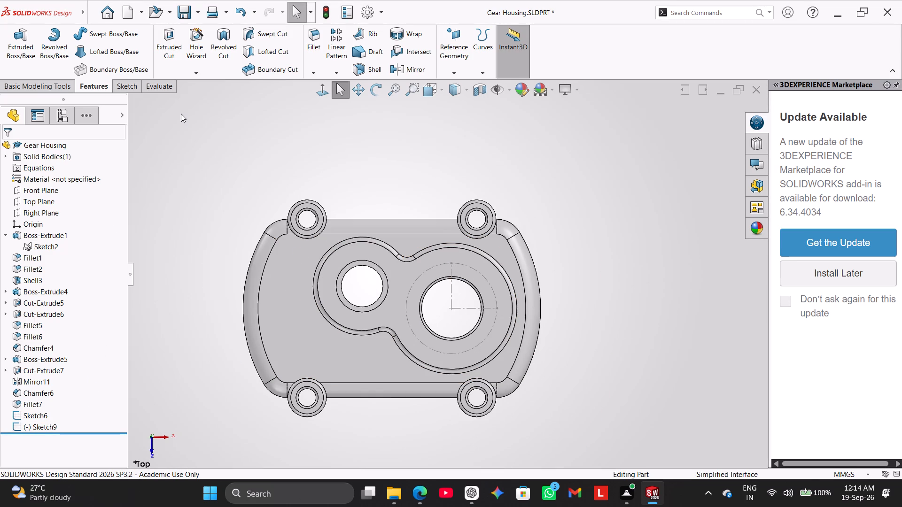
pyautogui.click(205, 77)
pyautogui.click(196, 50)
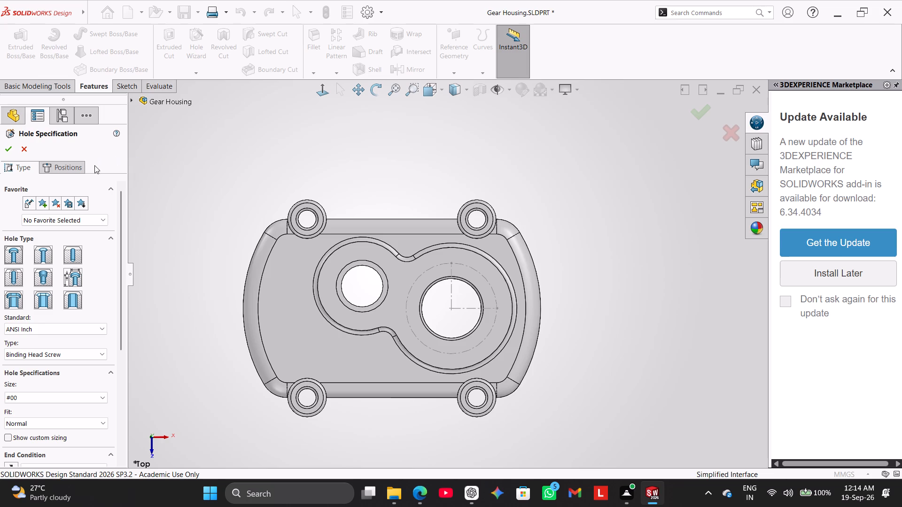
pyautogui.scroll(-1, 370, 265)
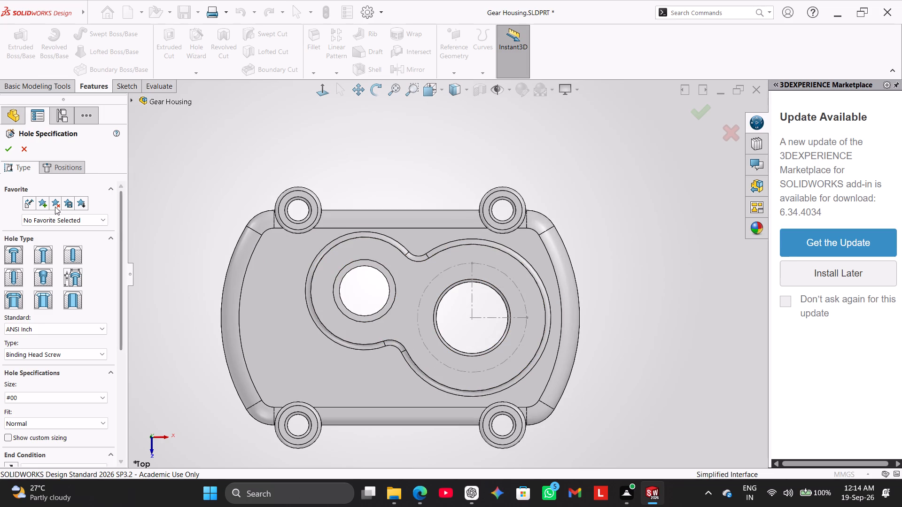
pyautogui.click(59, 162)
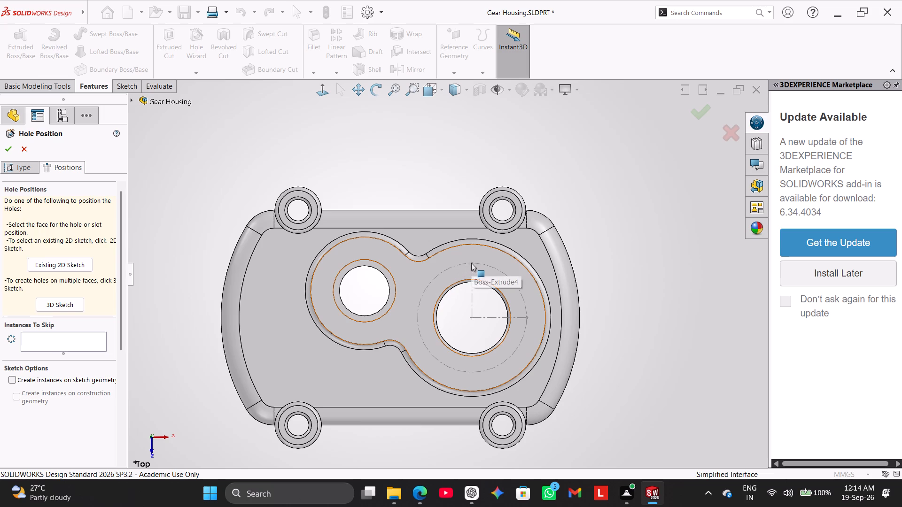
pyautogui.click(85, 340)
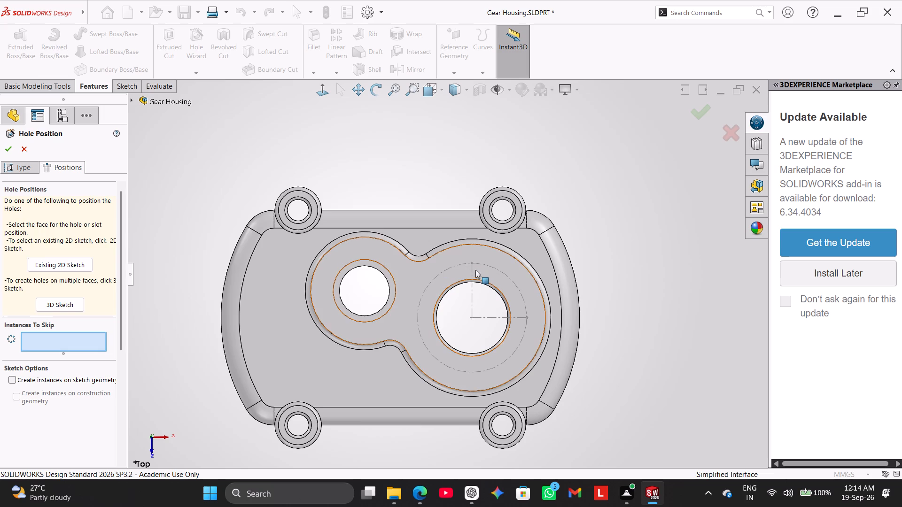
pyautogui.scroll(-1, 471, 264)
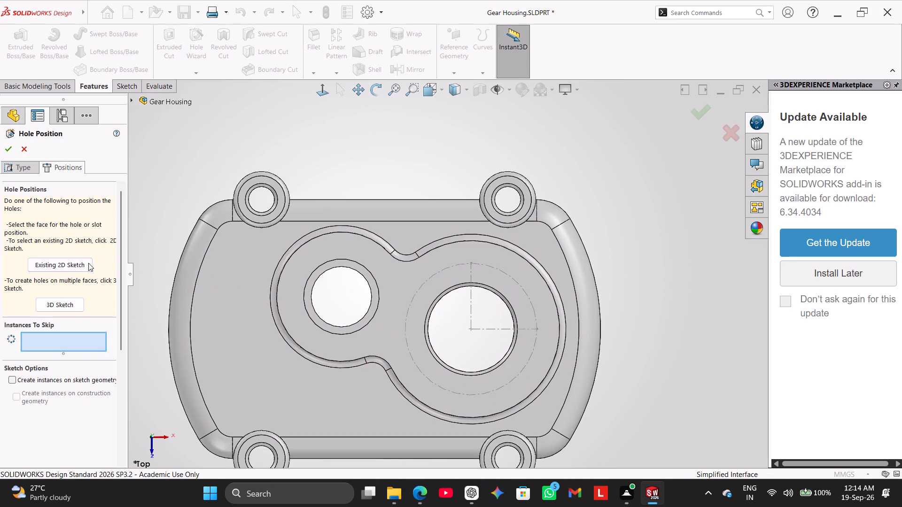
pyautogui.click(75, 303)
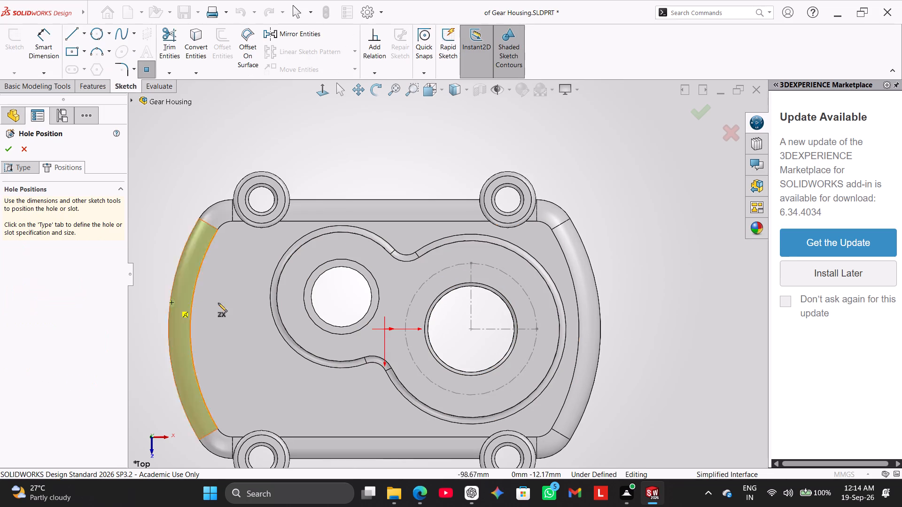
pyautogui.click(473, 265)
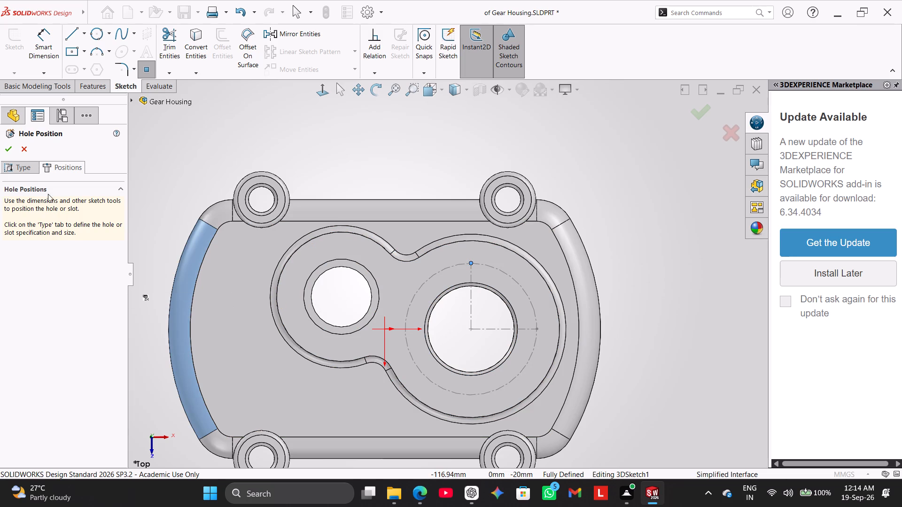
# Return to the hole specification and examine the available standards and screw types for the hole.
pyautogui.click(30, 169)
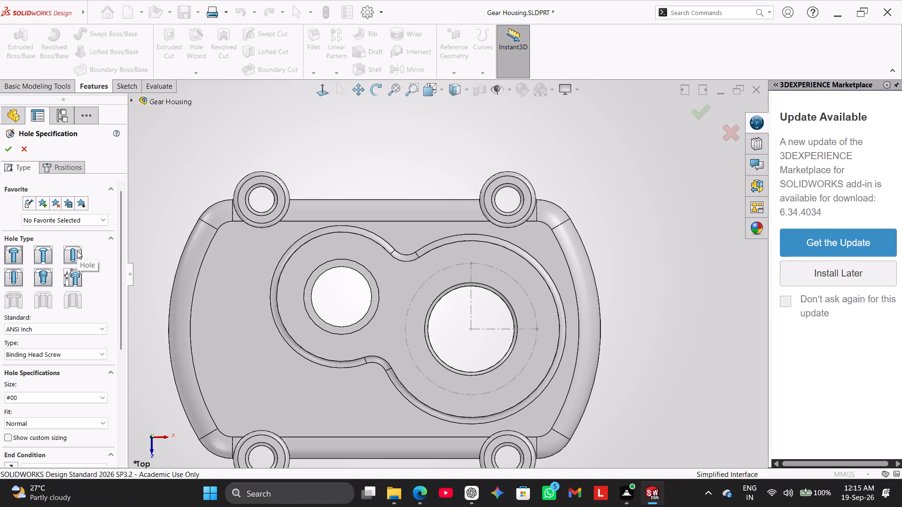
pyautogui.click(65, 325)
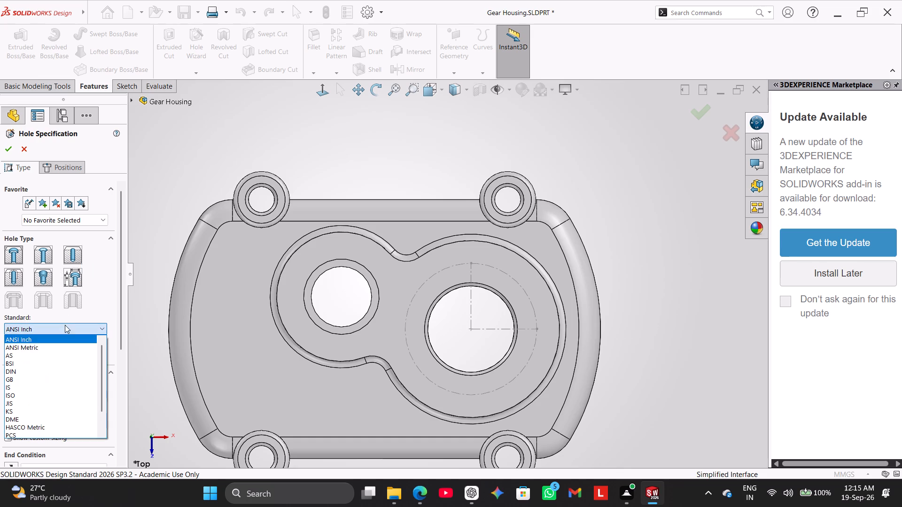
pyautogui.click(84, 310)
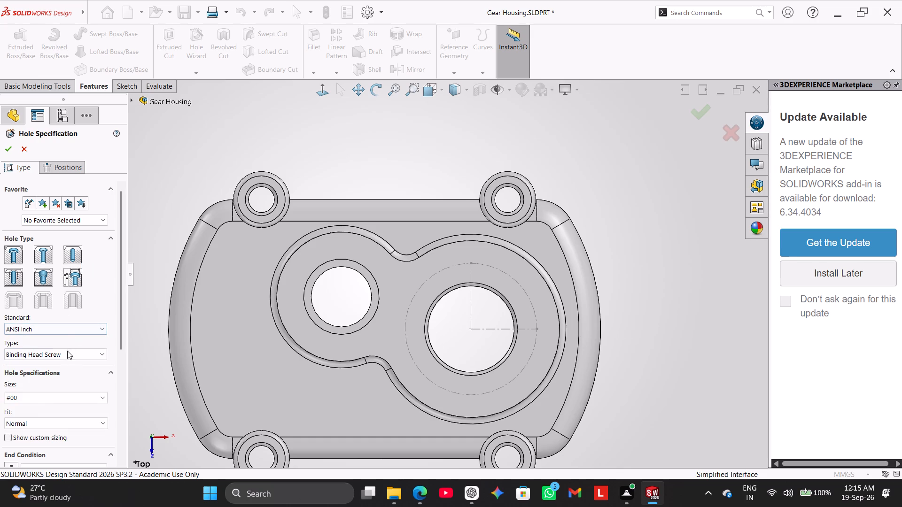
pyautogui.click(67, 354)
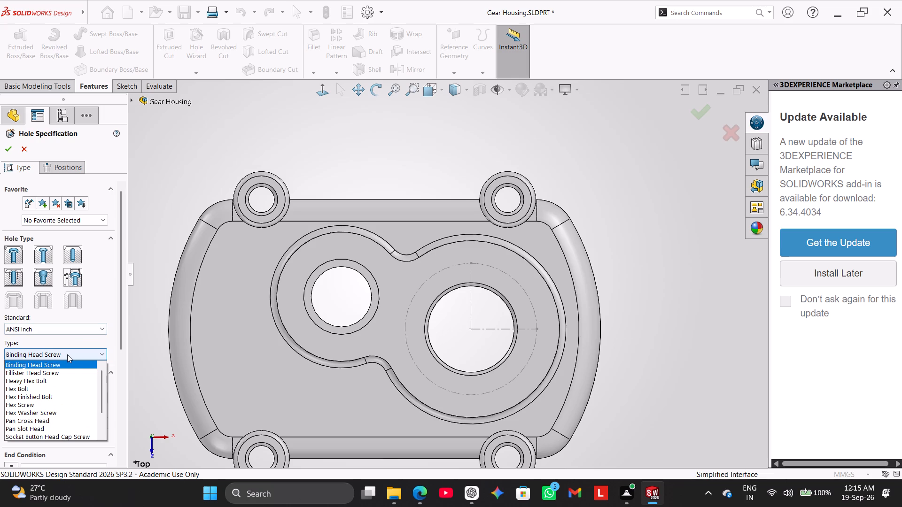
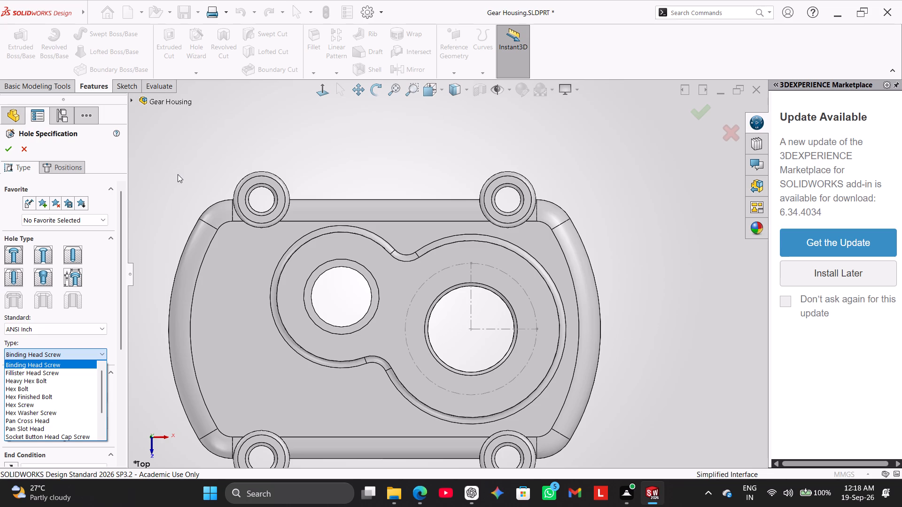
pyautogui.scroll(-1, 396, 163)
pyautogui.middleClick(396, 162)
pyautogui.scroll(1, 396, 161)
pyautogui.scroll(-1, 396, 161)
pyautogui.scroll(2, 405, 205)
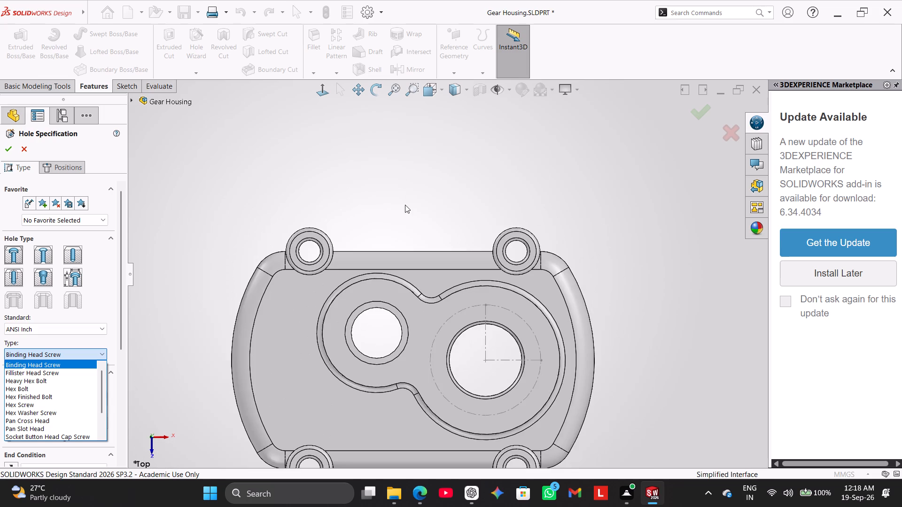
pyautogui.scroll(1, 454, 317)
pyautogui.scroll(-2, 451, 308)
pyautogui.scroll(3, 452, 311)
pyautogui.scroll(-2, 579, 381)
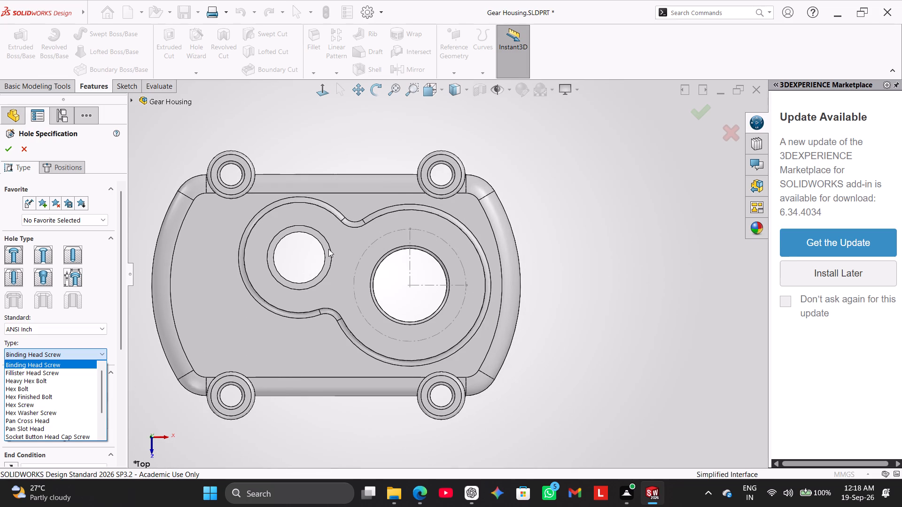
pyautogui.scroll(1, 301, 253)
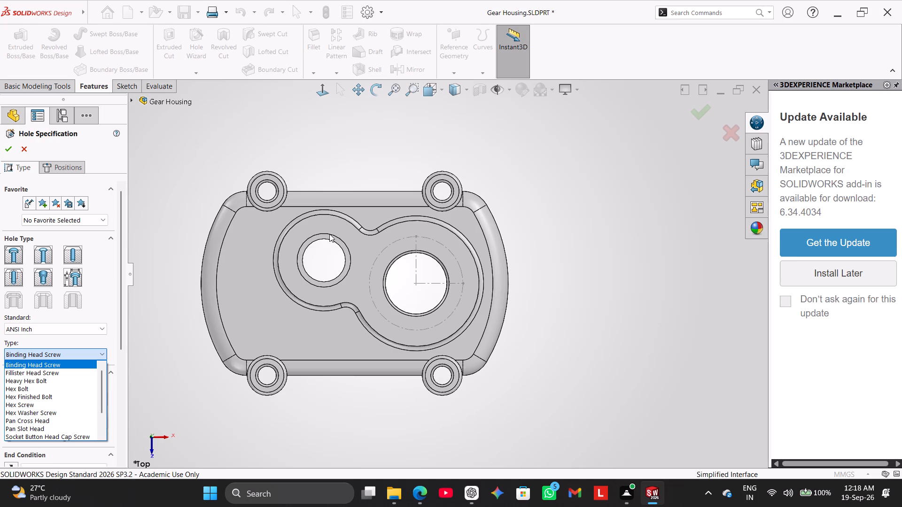
# Browse the counterbore, countersink, hole, tapered tap and legacy hole types and compare their specification options.
pyautogui.rightClick(16, 254)
pyautogui.click(44, 255)
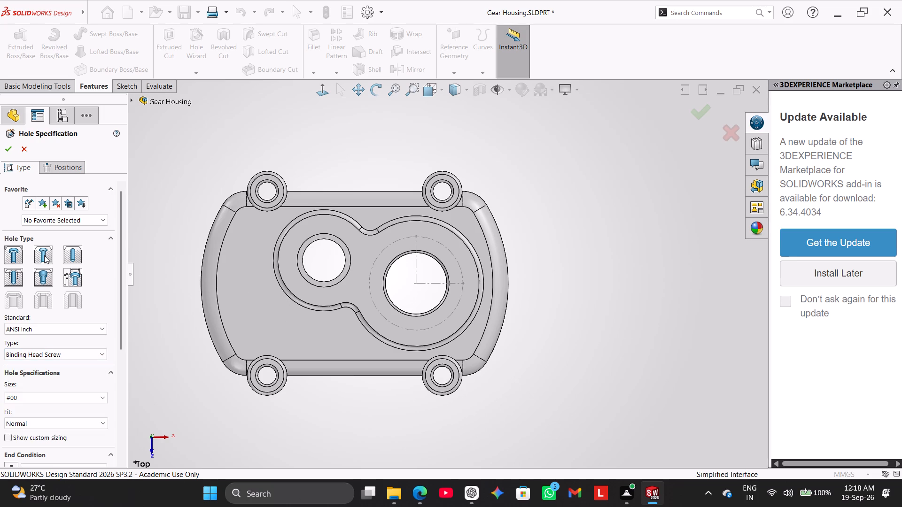
pyautogui.click(44, 255)
pyautogui.click(75, 257)
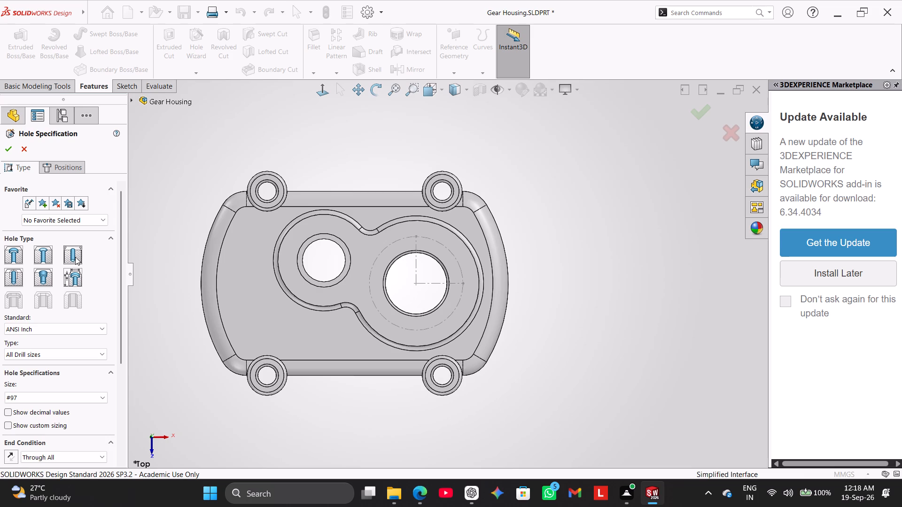
pyautogui.click(38, 258)
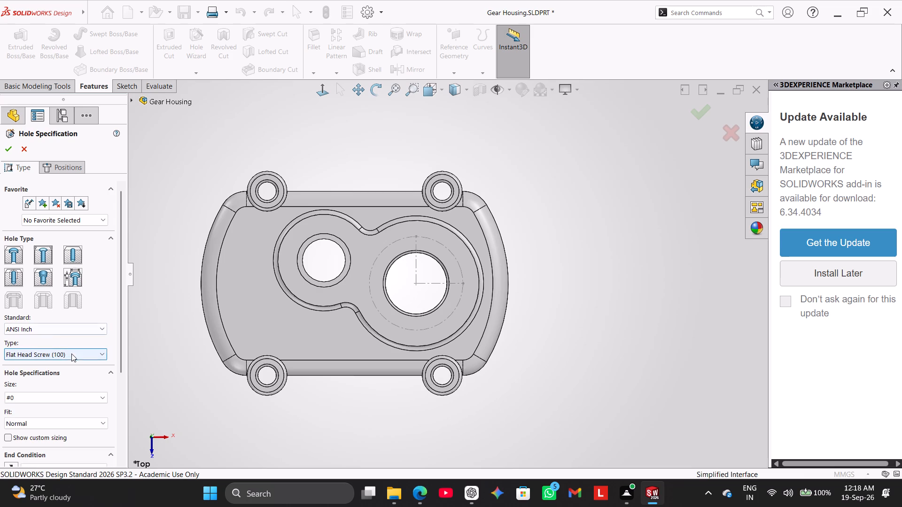
pyautogui.click(41, 282)
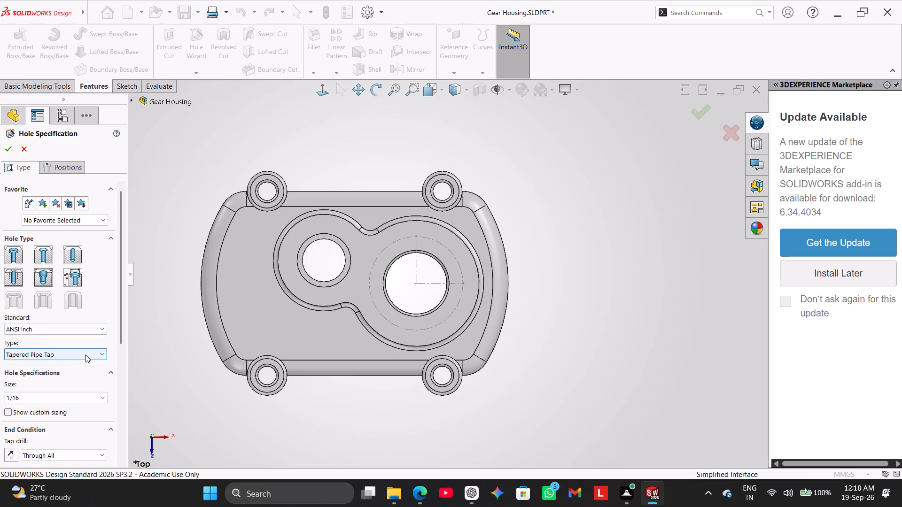
pyautogui.click(86, 354)
pyautogui.click(86, 349)
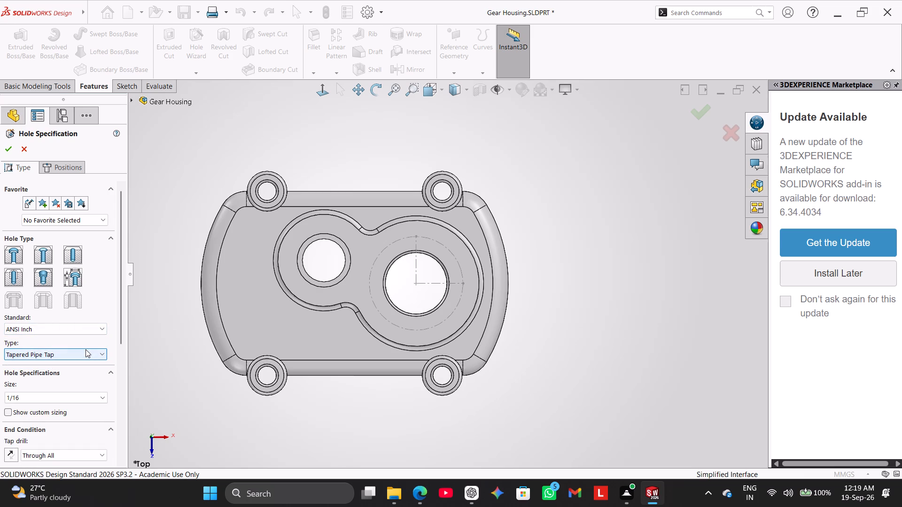
pyautogui.click(86, 349)
pyautogui.click(86, 349)
pyautogui.click(14, 255)
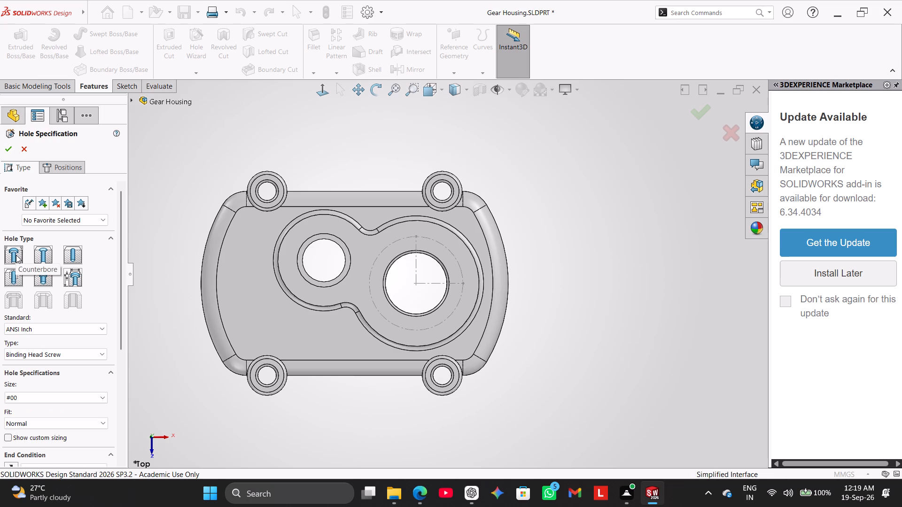
pyautogui.click(41, 251)
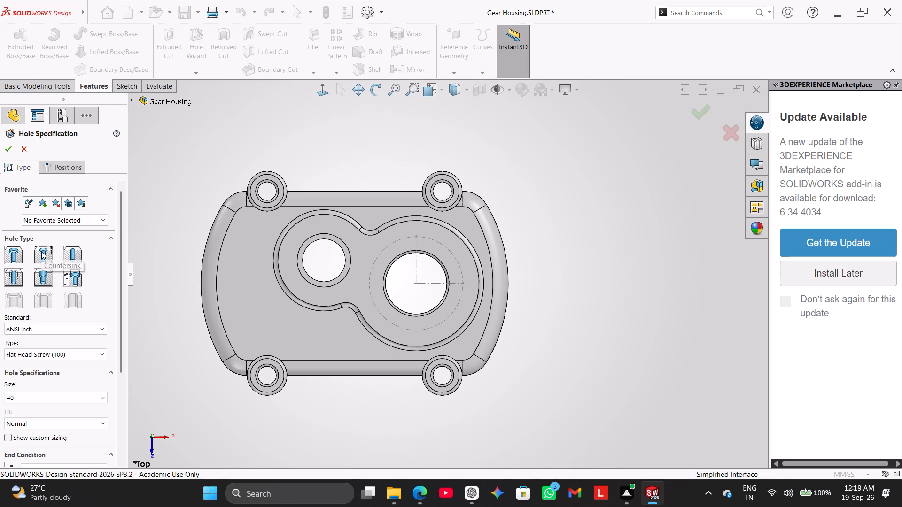
pyautogui.click(69, 254)
pyautogui.click(17, 273)
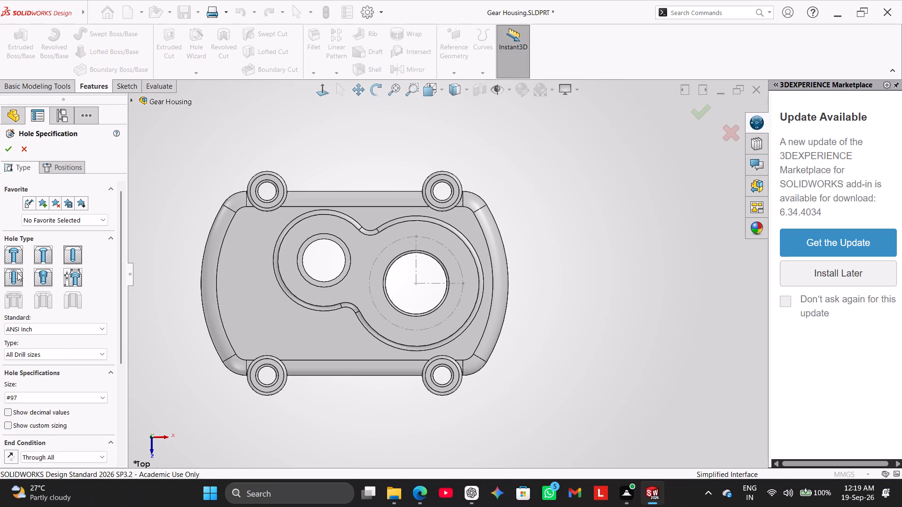
pyautogui.click(51, 283)
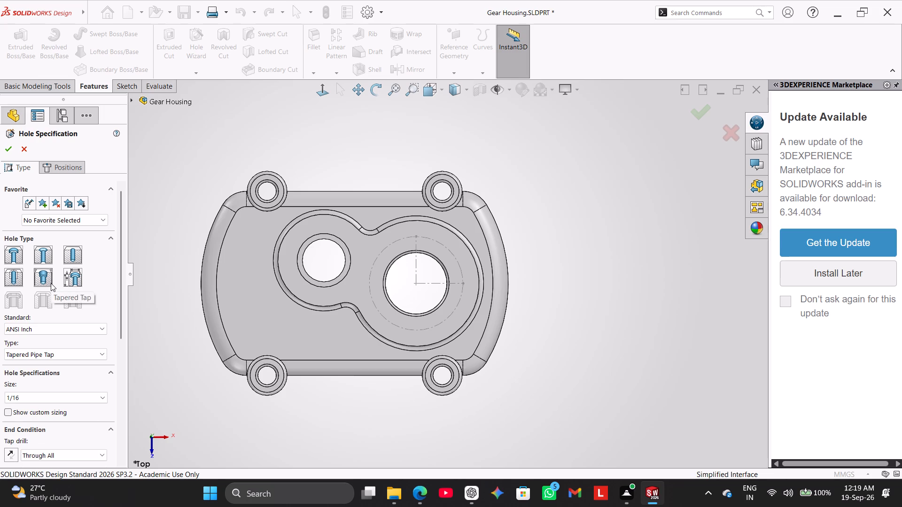
pyautogui.click(12, 277)
pyautogui.click(41, 278)
pyautogui.click(72, 278)
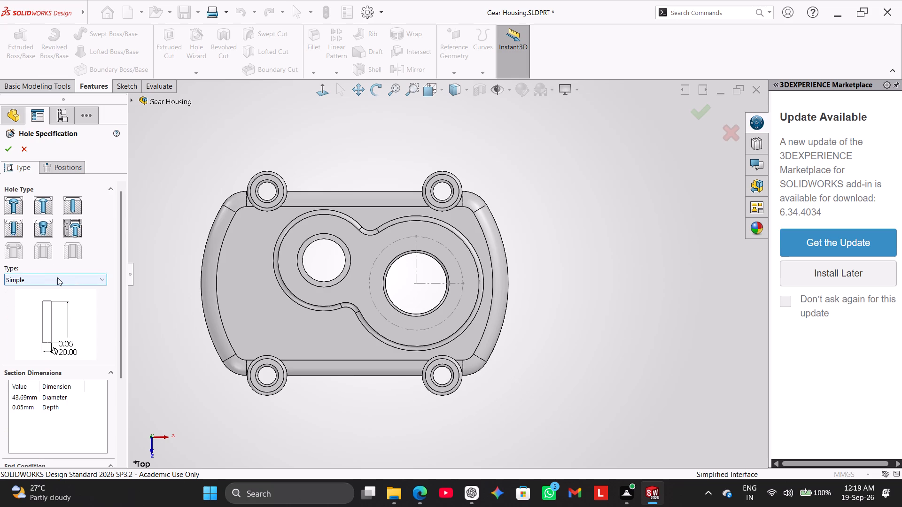
# Define the hole as a straight tap of type Tapped hole to the ISO standard.
pyautogui.click(16, 233)
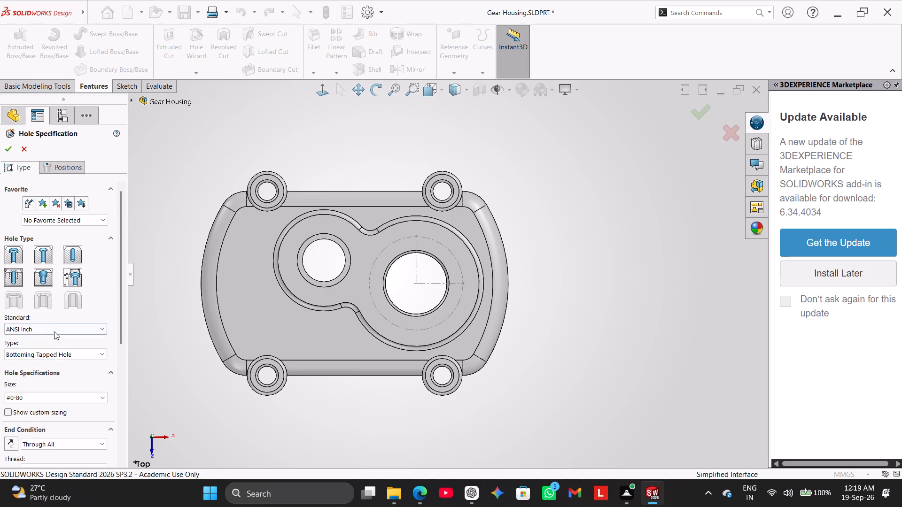
pyautogui.click(63, 354)
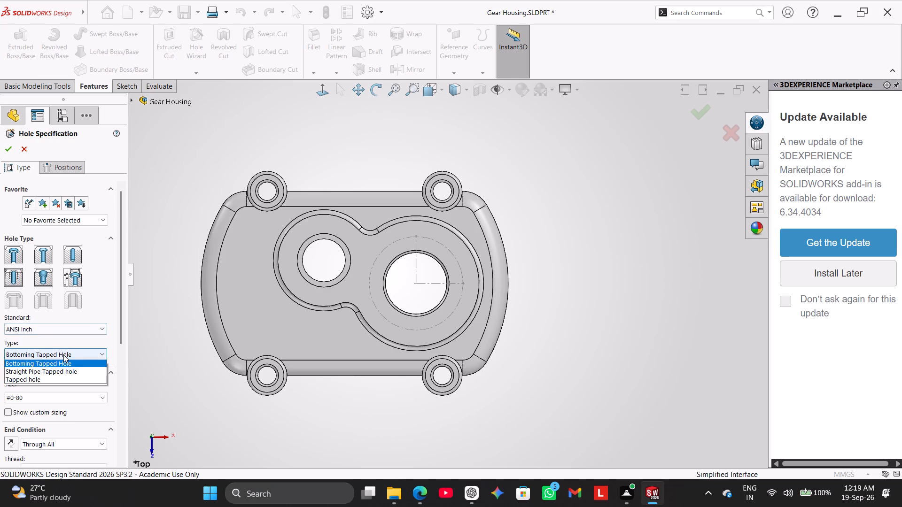
pyautogui.click(68, 381)
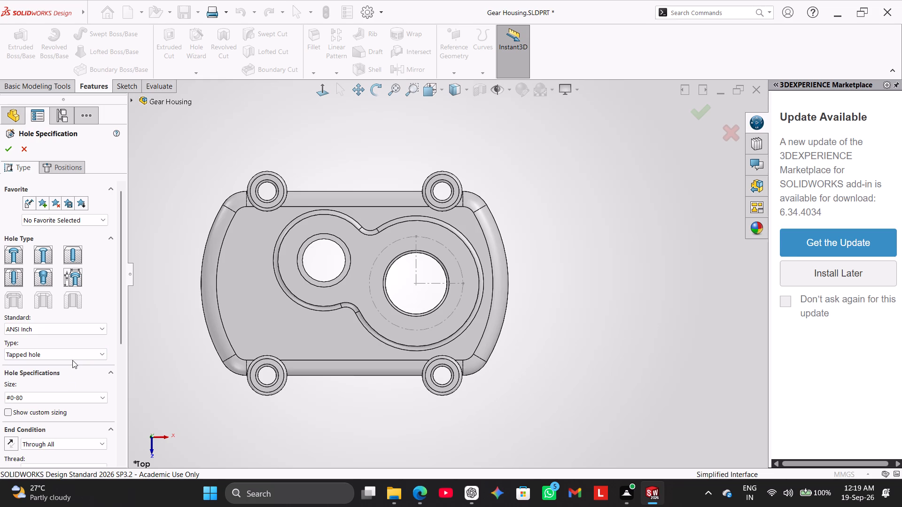
pyautogui.click(76, 330)
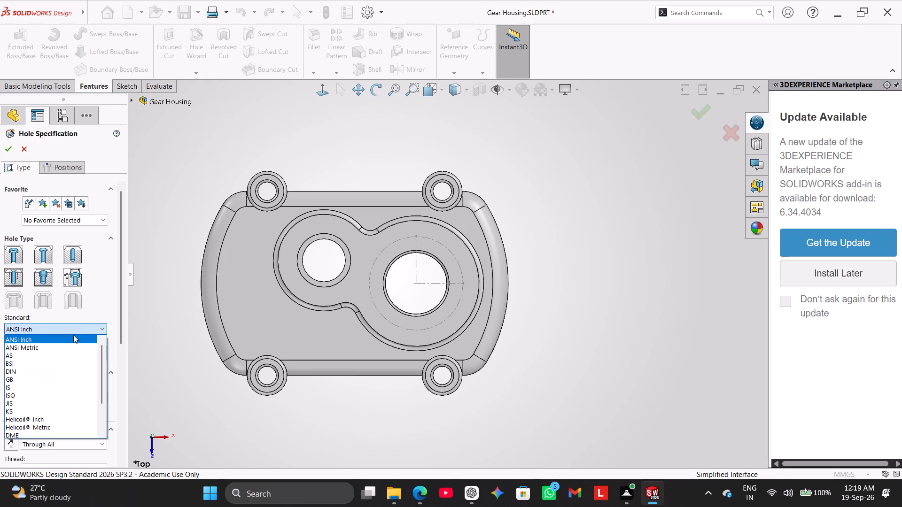
pyautogui.click(48, 394)
# Set the tapped hole size to M12.
pyautogui.scroll(-1, 57, 377)
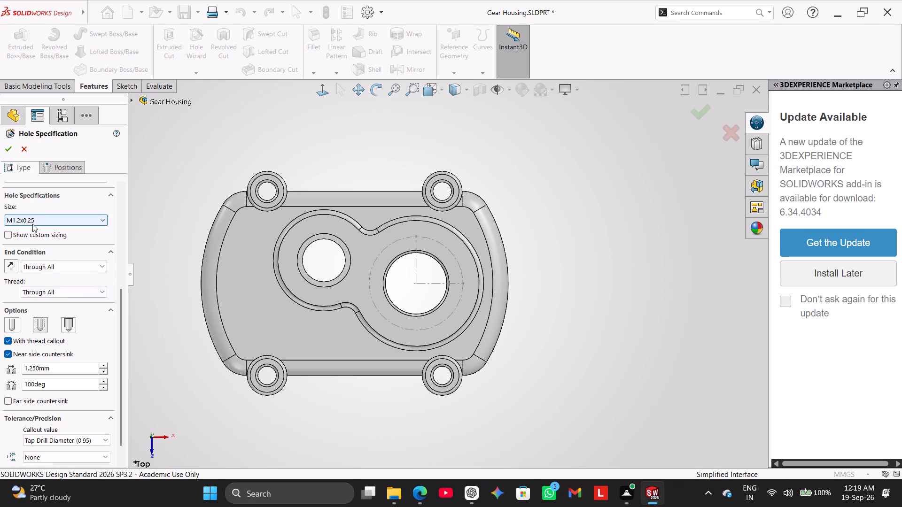
pyautogui.scroll(5, 55, 223)
pyautogui.scroll(-3, 54, 329)
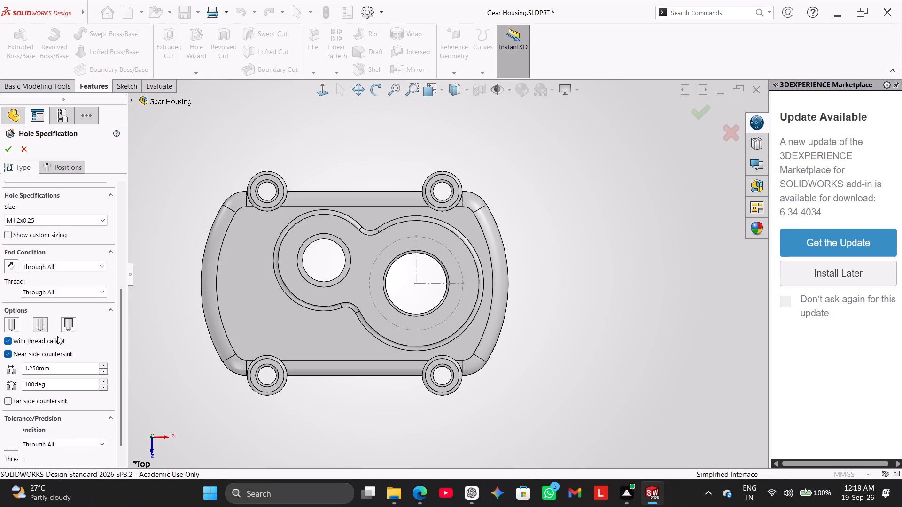
pyautogui.click(50, 217)
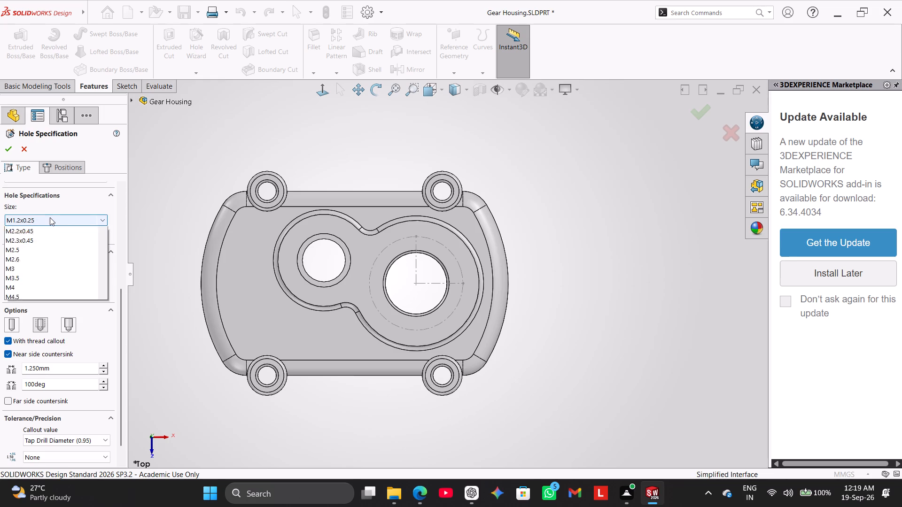
pyautogui.scroll(-2, 44, 300)
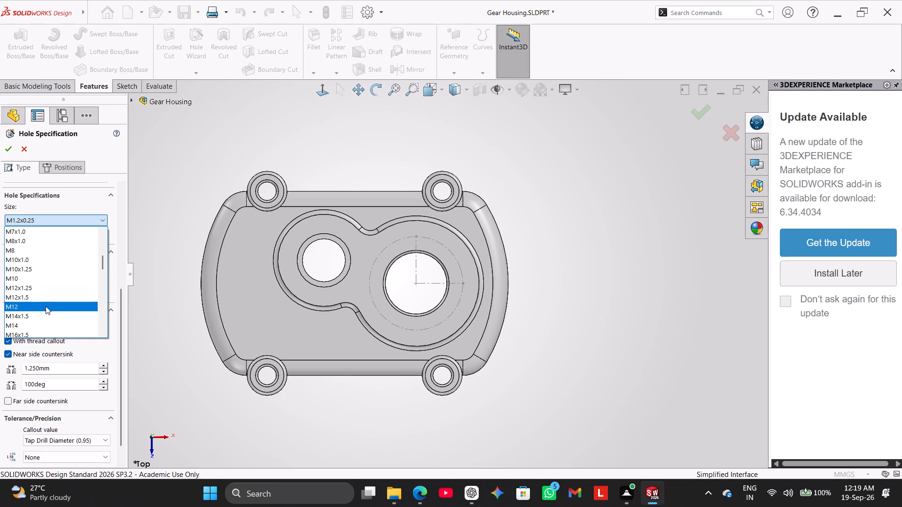
pyautogui.scroll(-1, 45, 297)
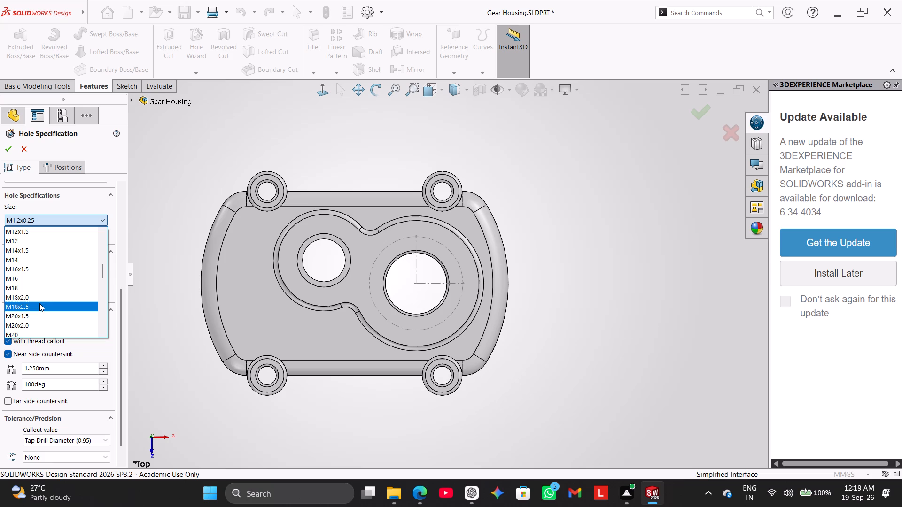
pyautogui.scroll(1, 31, 270)
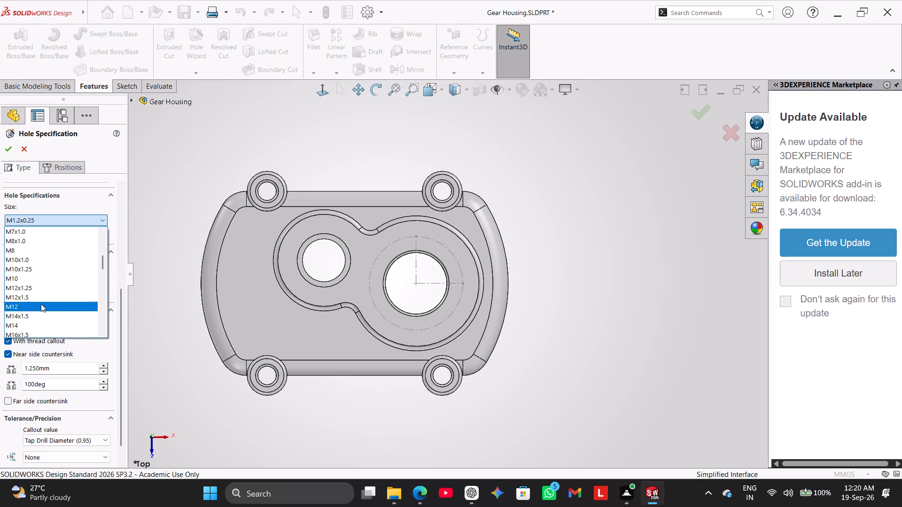
pyautogui.click(41, 304)
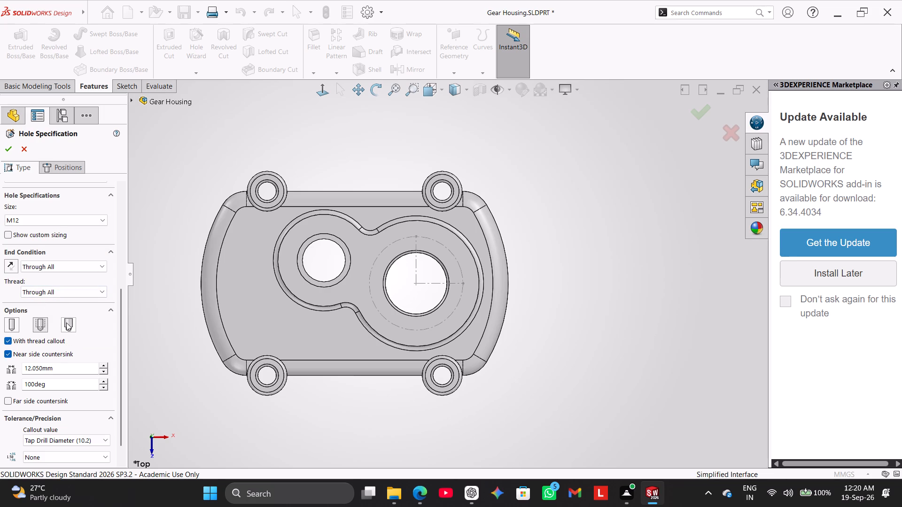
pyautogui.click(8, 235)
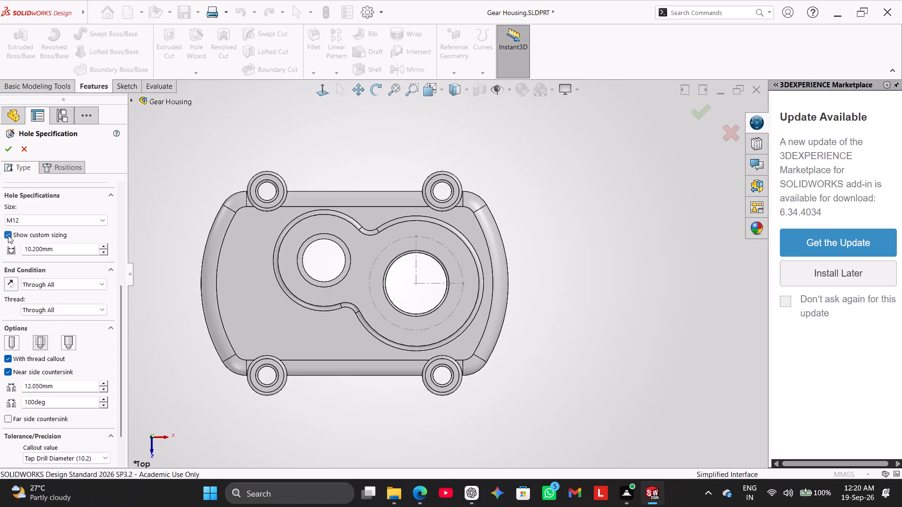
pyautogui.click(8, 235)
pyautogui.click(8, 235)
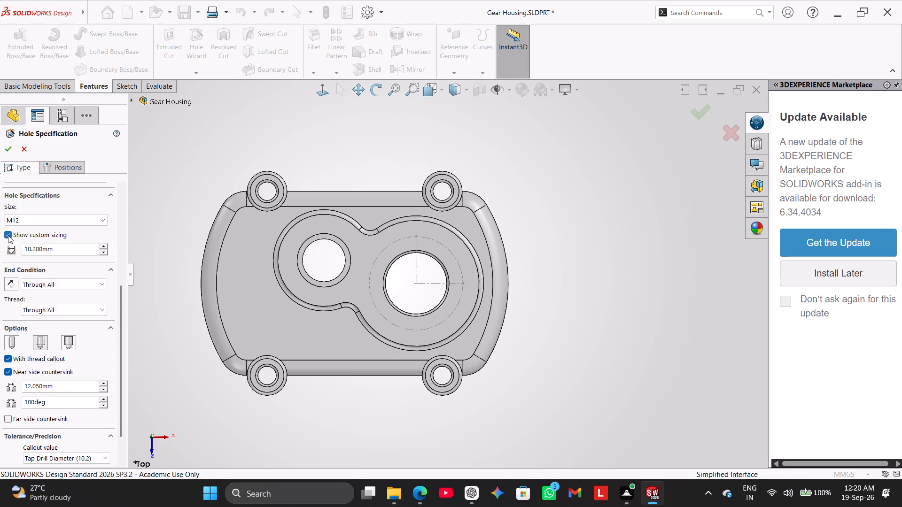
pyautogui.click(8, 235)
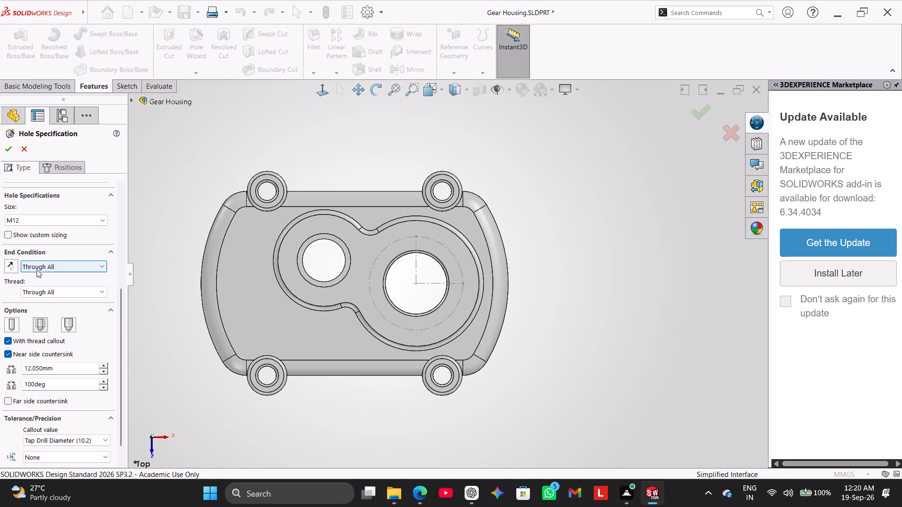
# Position the M12 hole with a 3D sketch point where the vertical centreline meets the 61 mm construction circle.
pyautogui.click(67, 167)
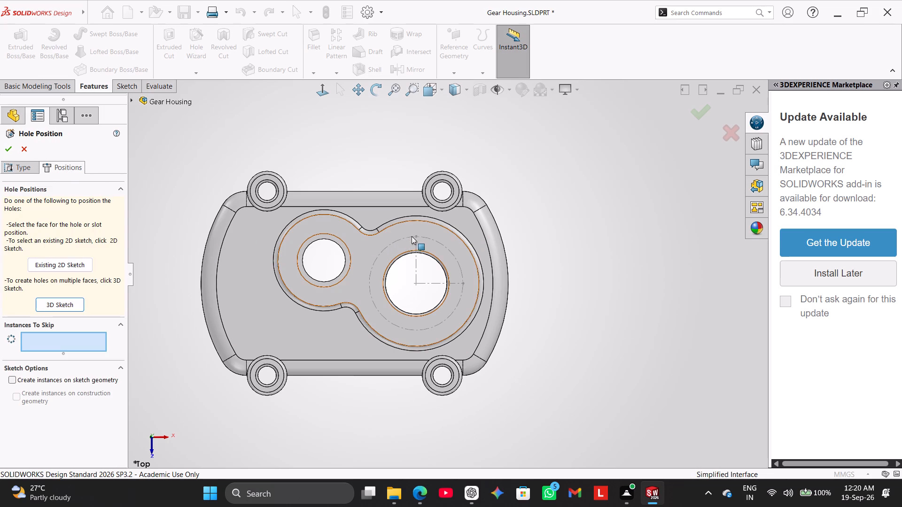
pyautogui.click(65, 302)
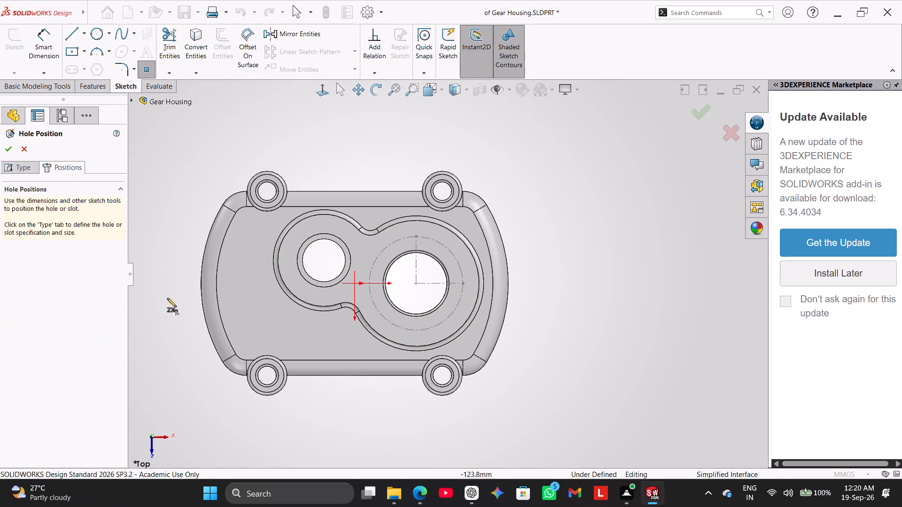
pyautogui.click(415, 238)
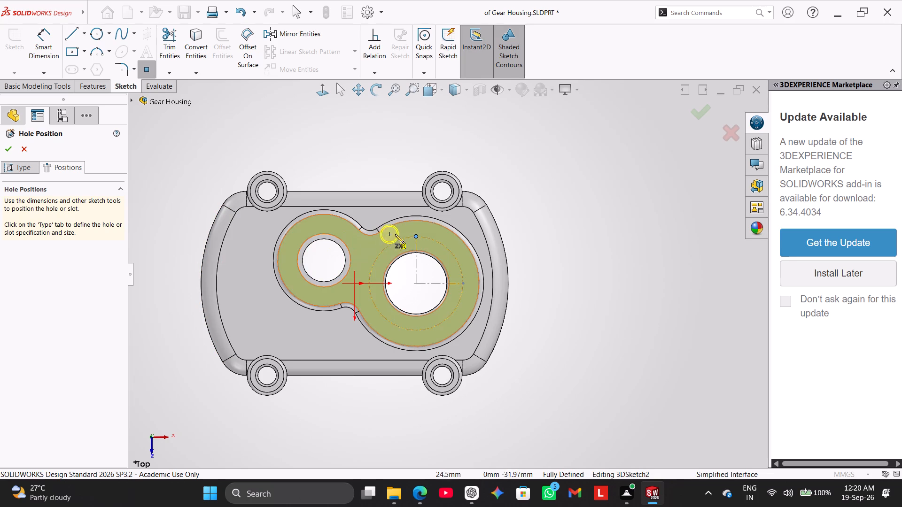
pyautogui.scroll(-4, 417, 236)
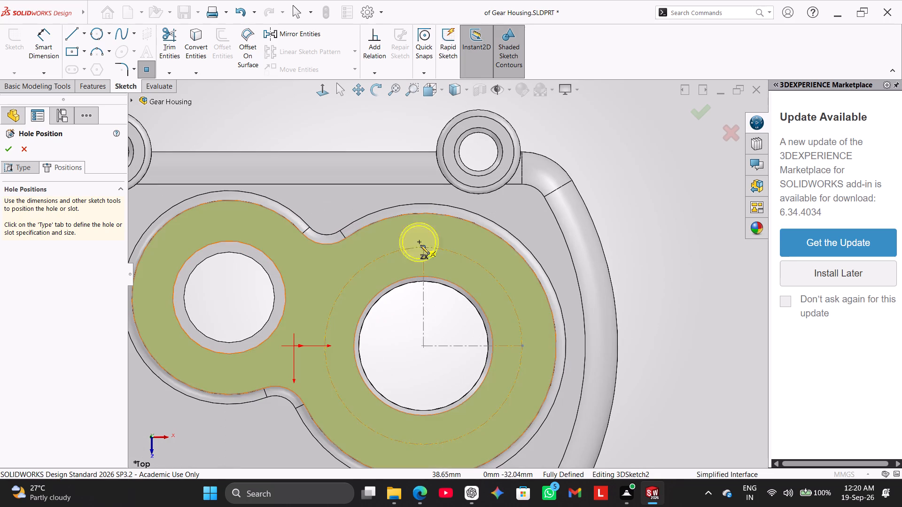
pyautogui.click(424, 247)
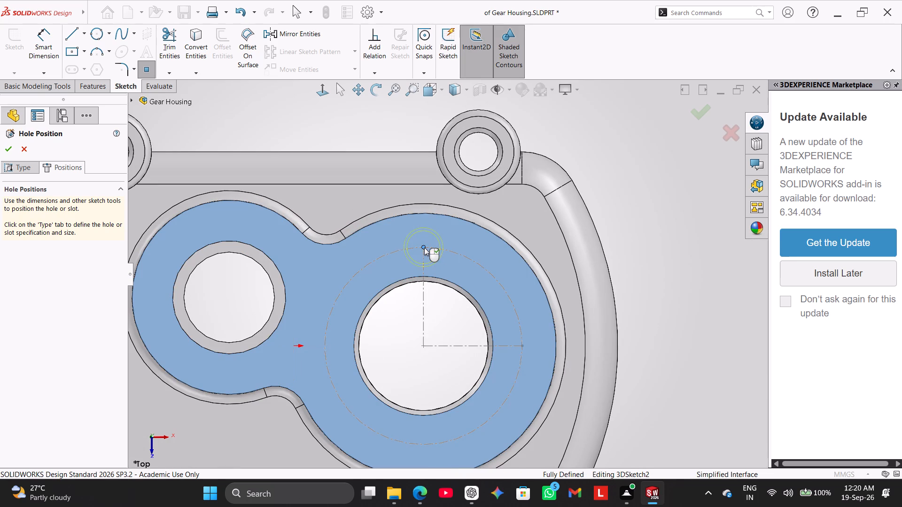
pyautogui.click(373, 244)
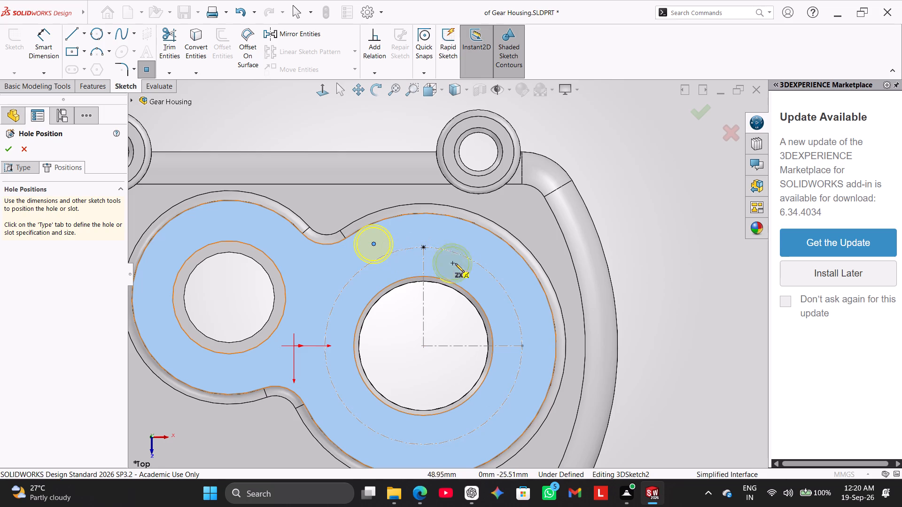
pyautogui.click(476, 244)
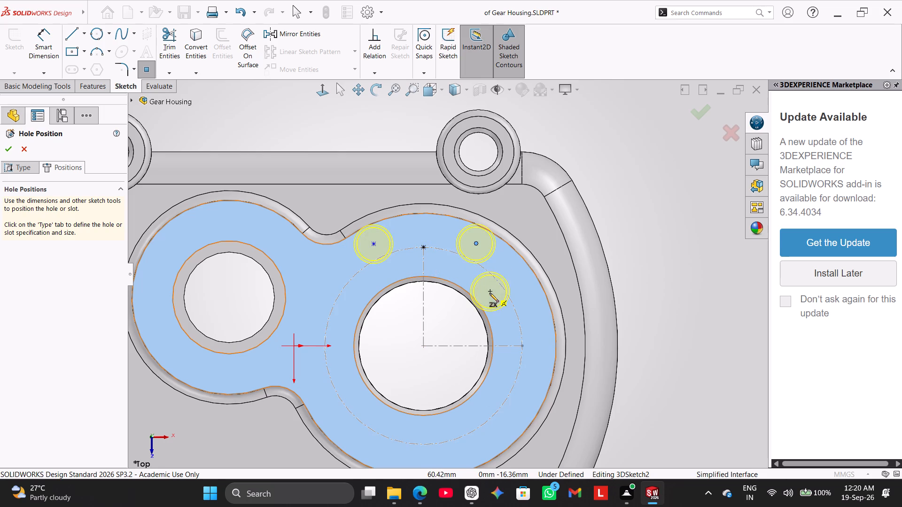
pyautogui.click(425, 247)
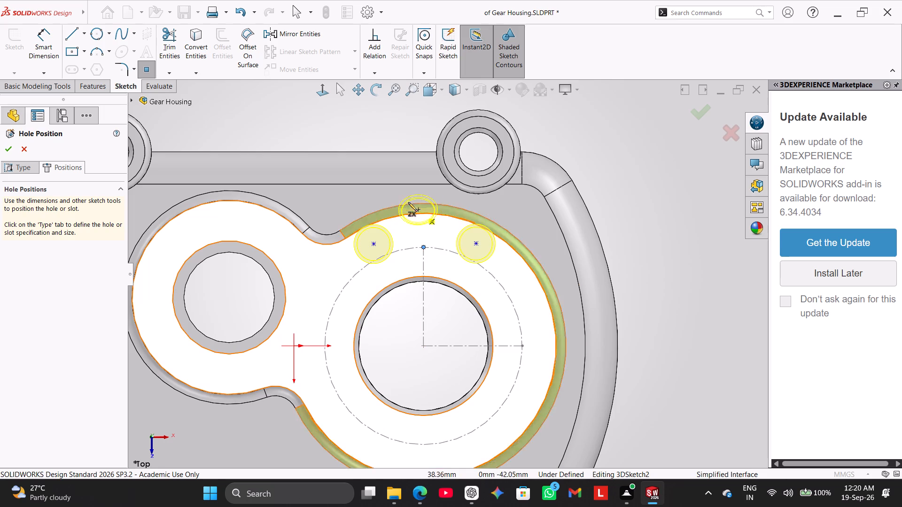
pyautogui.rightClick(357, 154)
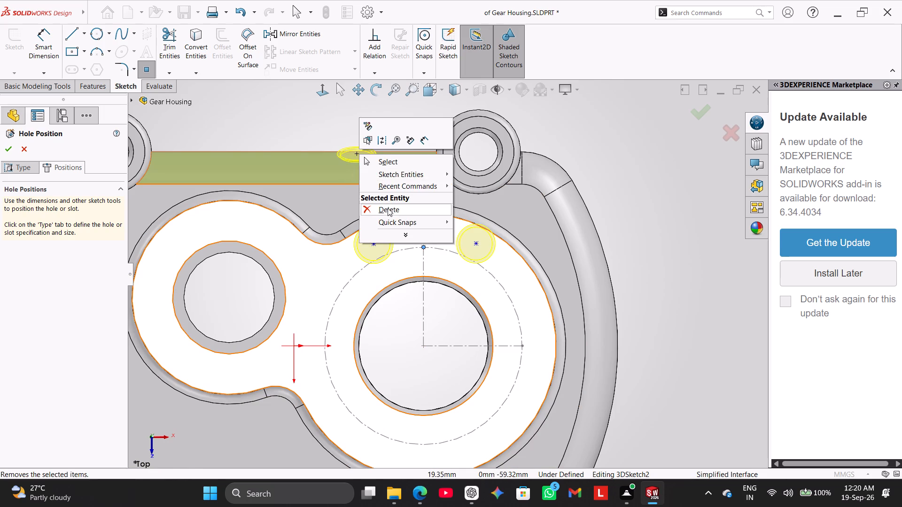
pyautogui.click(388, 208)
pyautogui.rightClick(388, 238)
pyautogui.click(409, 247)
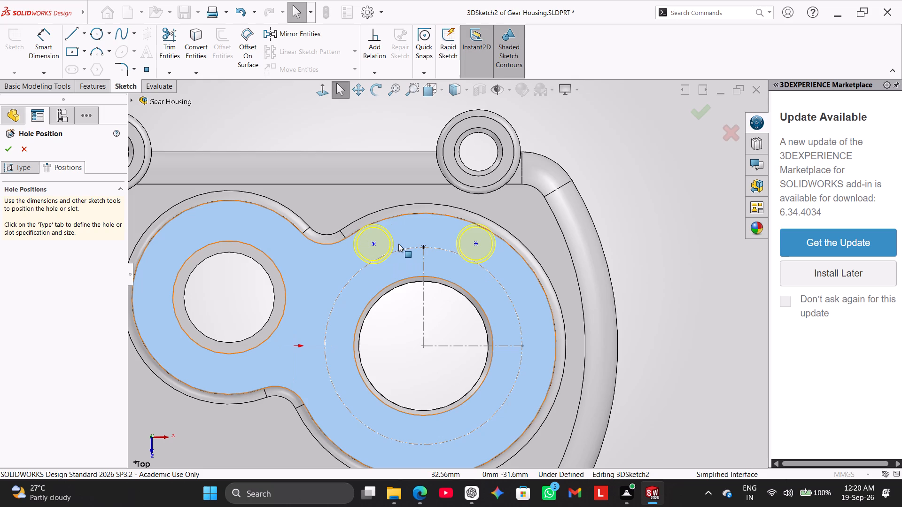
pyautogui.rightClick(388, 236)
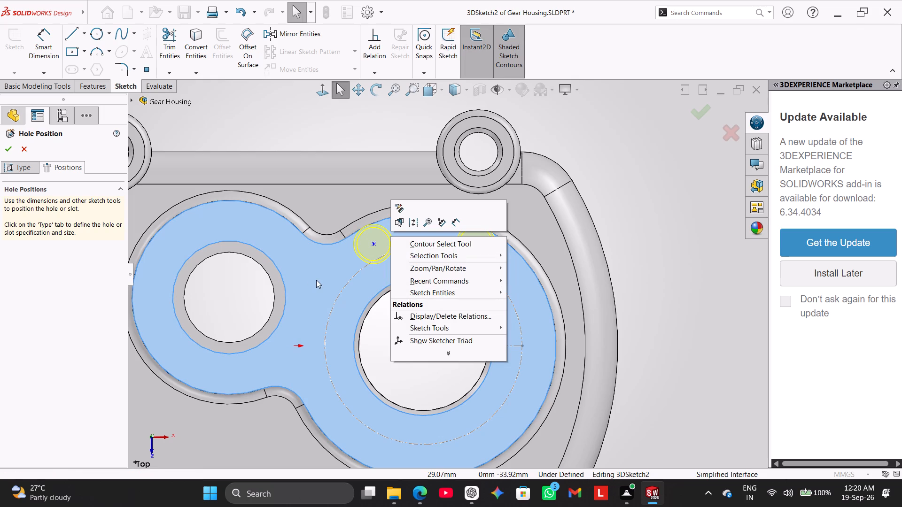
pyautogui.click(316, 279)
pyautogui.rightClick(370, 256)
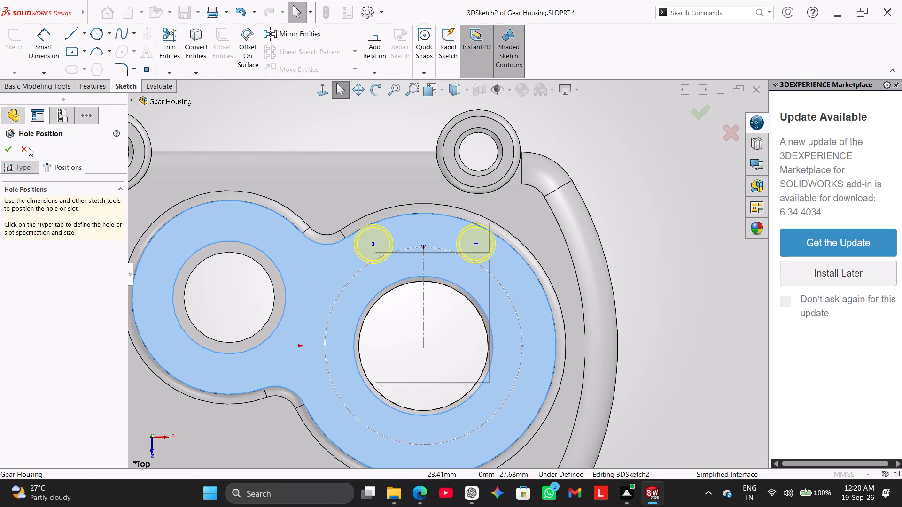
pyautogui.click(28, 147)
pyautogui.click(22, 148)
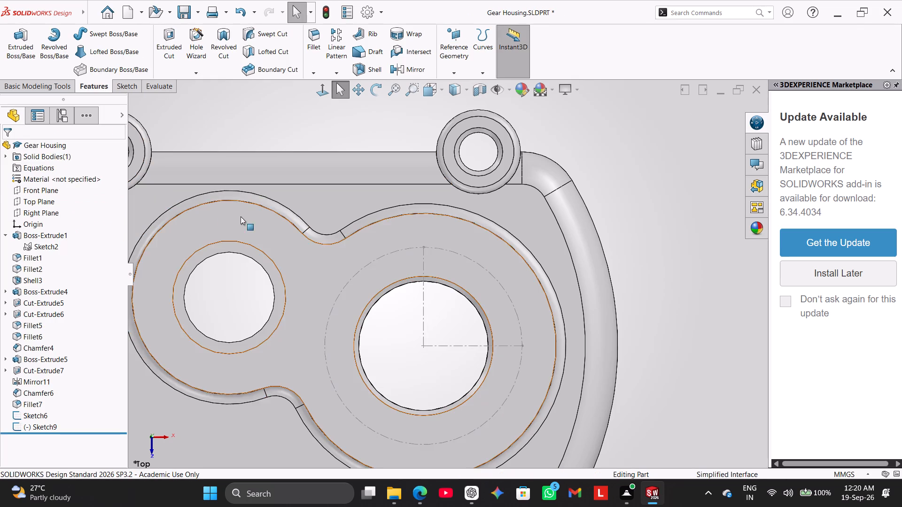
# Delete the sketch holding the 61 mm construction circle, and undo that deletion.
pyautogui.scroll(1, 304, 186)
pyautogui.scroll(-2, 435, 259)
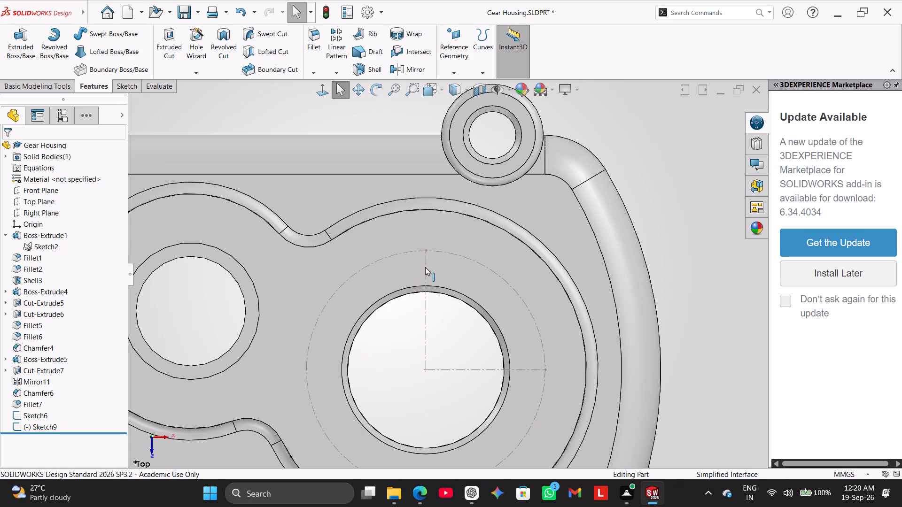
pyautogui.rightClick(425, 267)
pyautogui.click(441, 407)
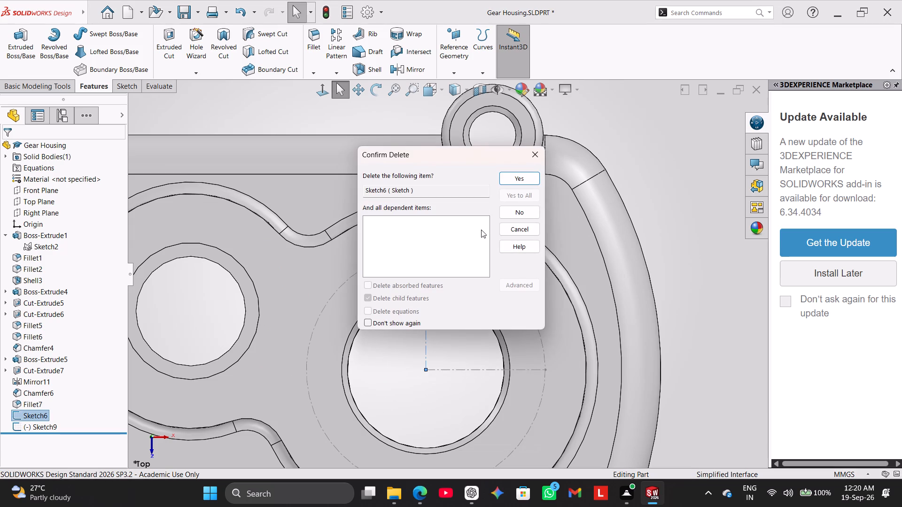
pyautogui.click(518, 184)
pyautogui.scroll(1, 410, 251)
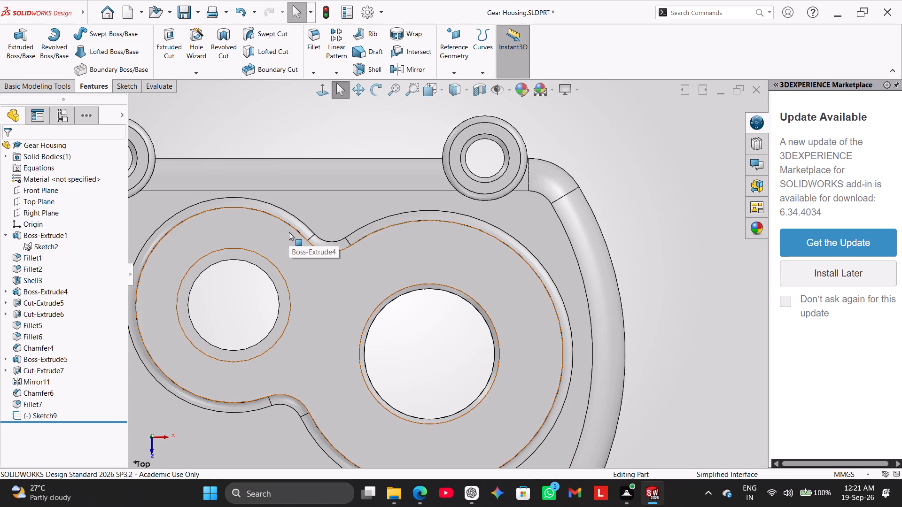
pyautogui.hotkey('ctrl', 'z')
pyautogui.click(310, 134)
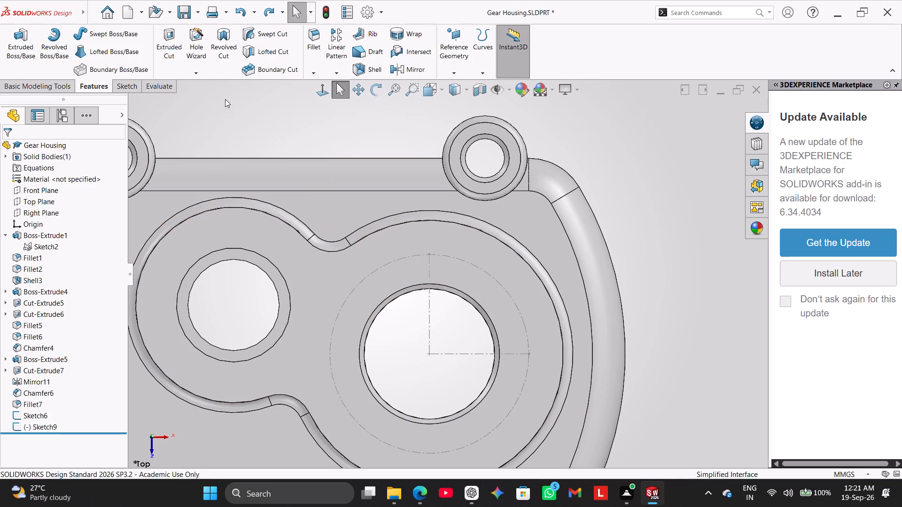
# Start a new Hole Wizard hole on the existing 61 mm circle sketch, placing its point where the vertical centreline meets the circle.
pyautogui.click(195, 52)
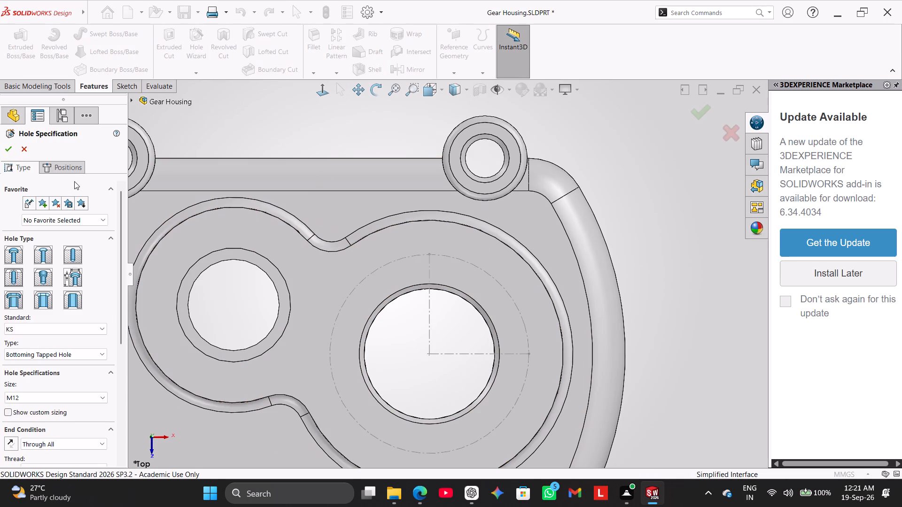
pyautogui.click(66, 170)
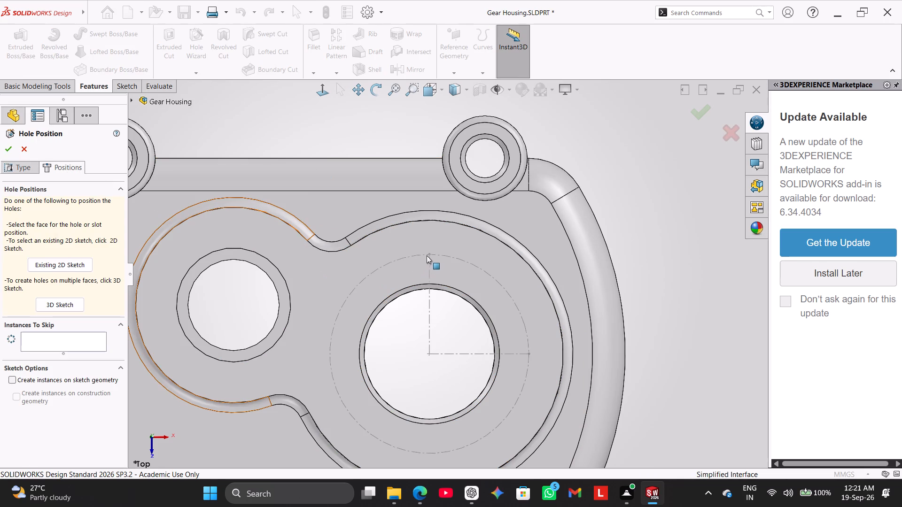
pyautogui.click(70, 263)
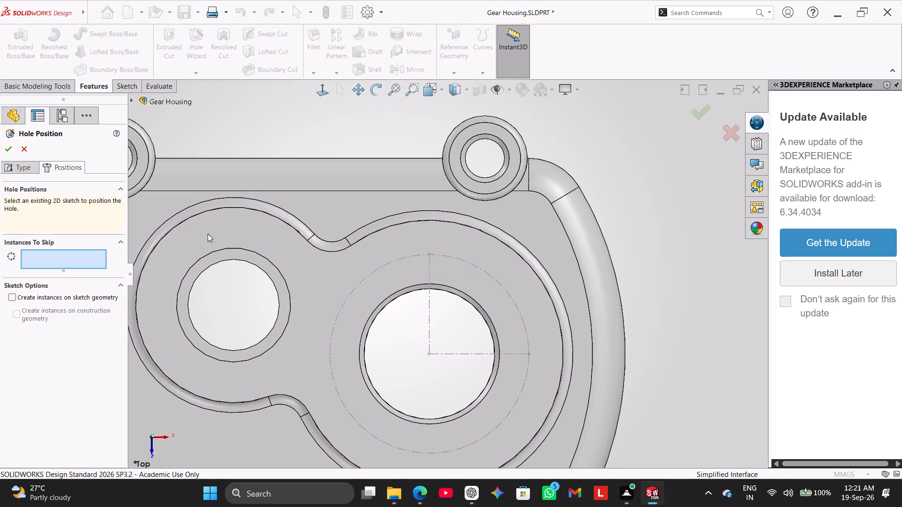
pyautogui.click(50, 252)
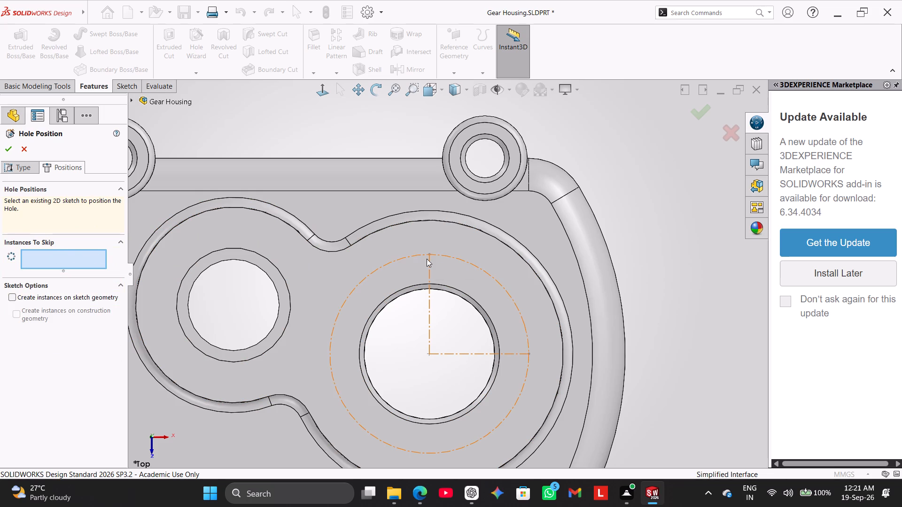
pyautogui.click(361, 248)
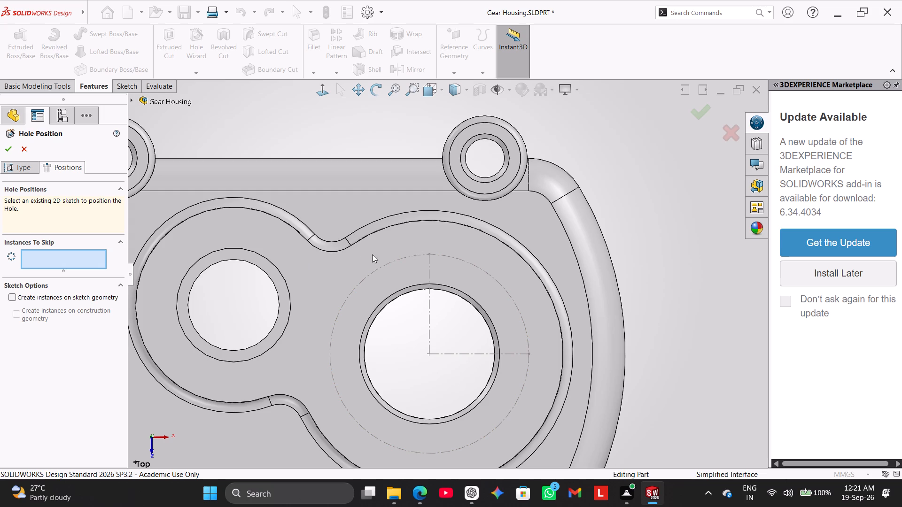
pyautogui.click(429, 256)
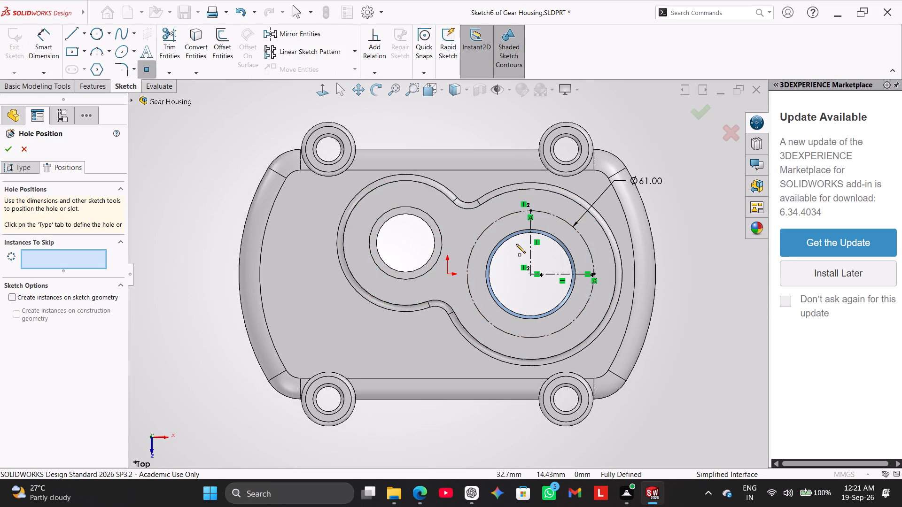
pyautogui.scroll(-2, 553, 224)
pyautogui.scroll(-4, 510, 216)
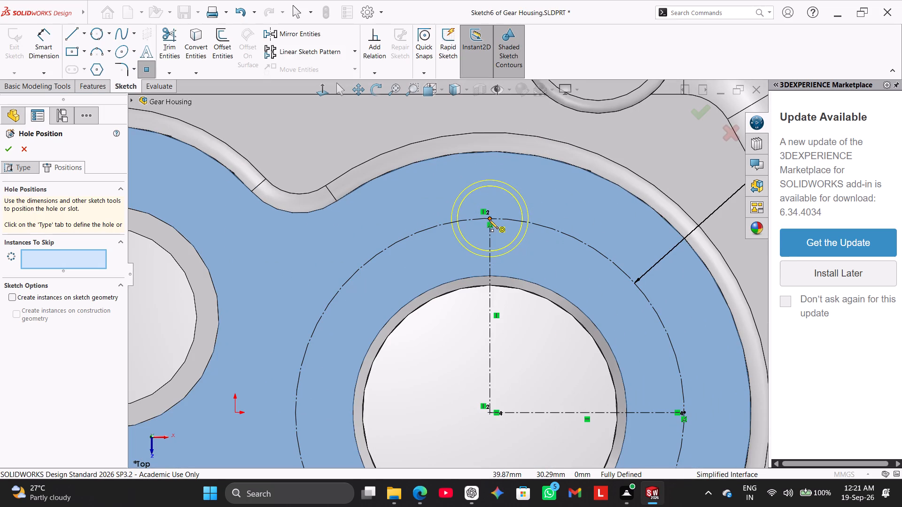
pyautogui.scroll(-5, 492, 223)
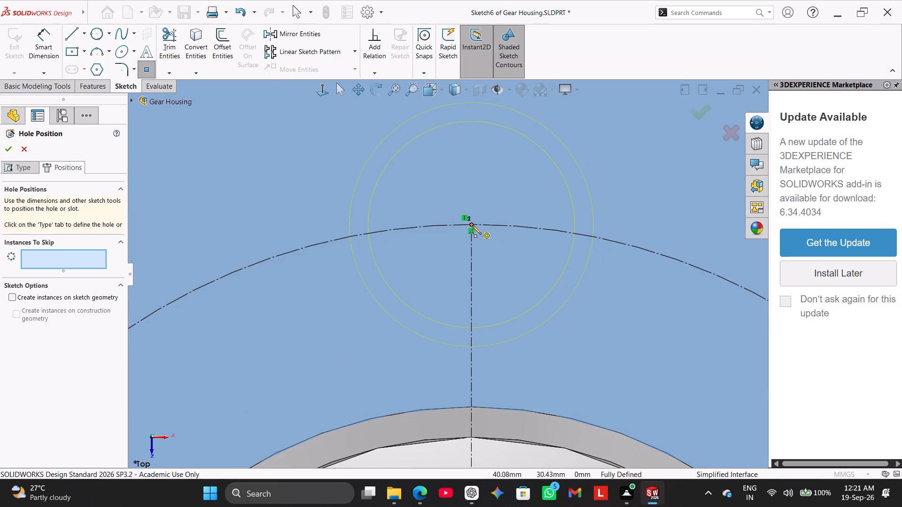
pyautogui.click(471, 225)
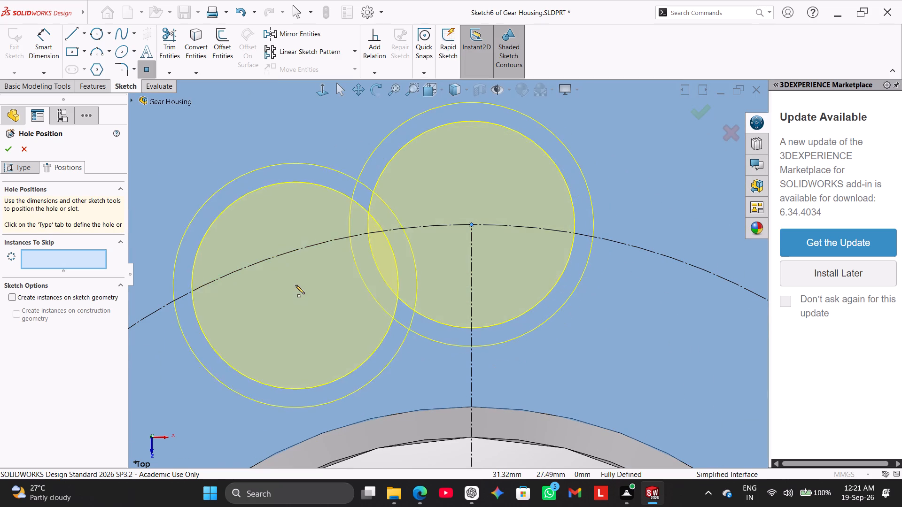
pyautogui.scroll(8, 295, 284)
pyautogui.scroll(1, 361, 323)
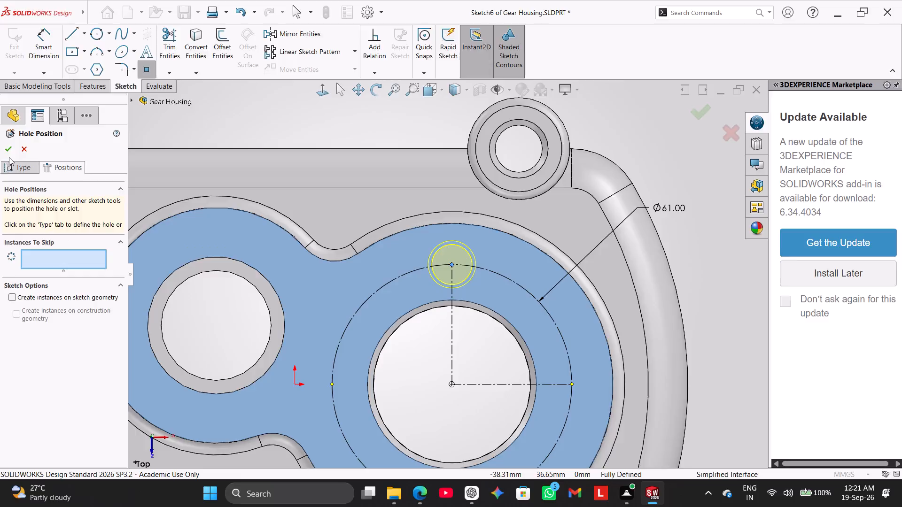
# Set the hole's standard to ISO and its type to Tapped hole.
pyautogui.click(23, 166)
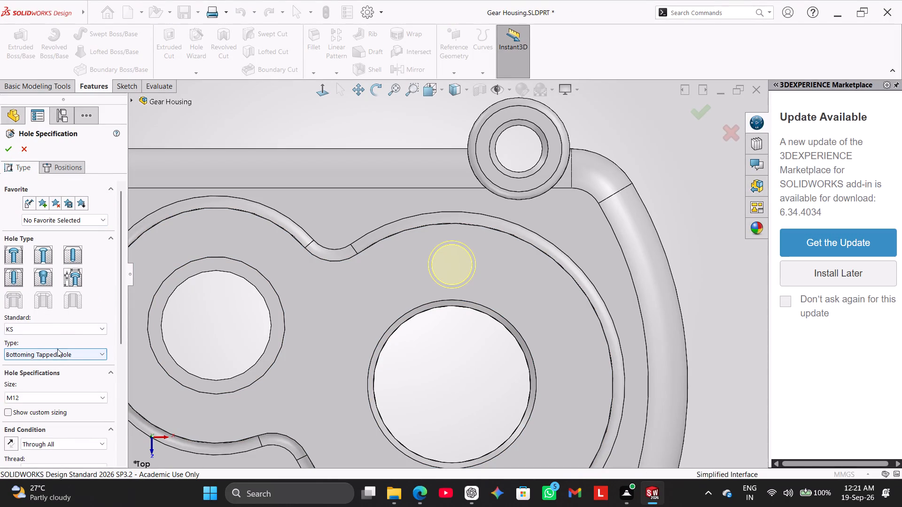
pyautogui.click(56, 330)
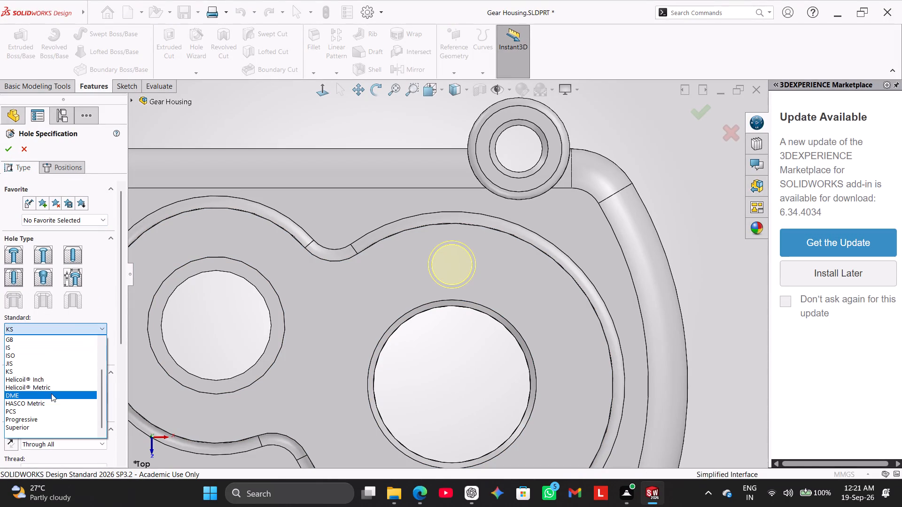
pyautogui.click(41, 357)
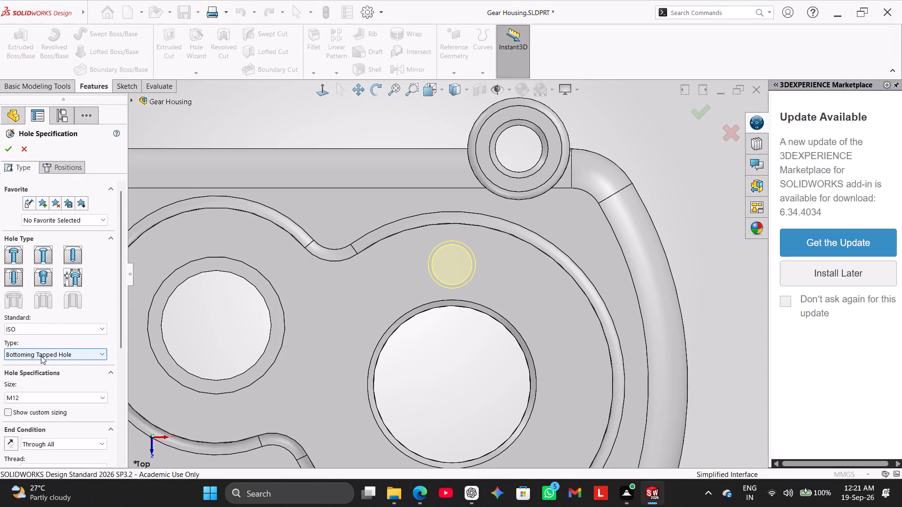
pyautogui.click(41, 356)
pyautogui.click(39, 380)
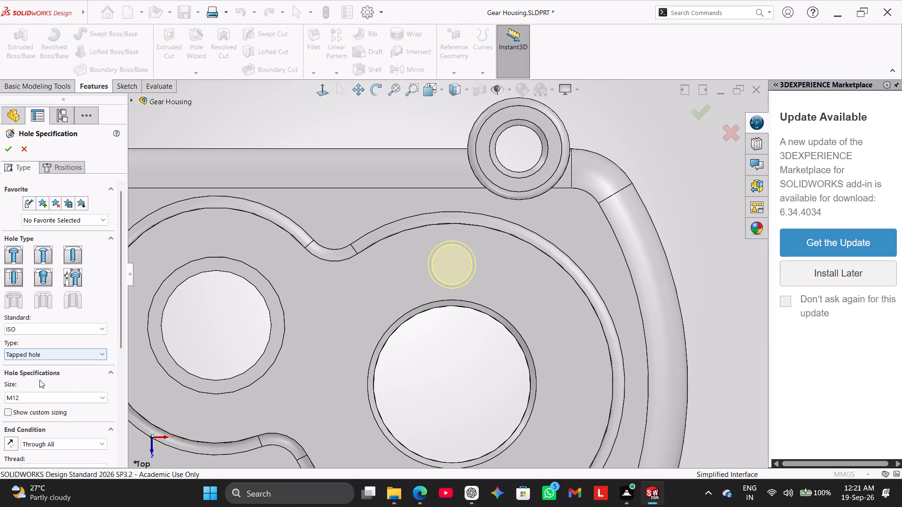
# Review the tapped hole's size, end condition, thread depth and countersink options.
pyautogui.scroll(-1, 44, 380)
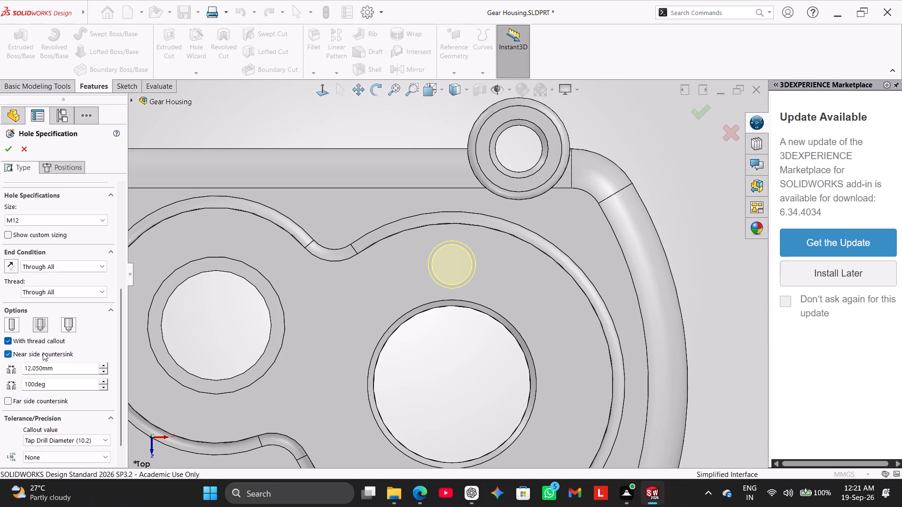
pyautogui.scroll(1, 83, 355)
pyautogui.moveTo(83, 355); pyautogui.dragTo(307, 400, button='middle')
pyautogui.moveTo(157, 371); pyautogui.dragTo(297, 400)
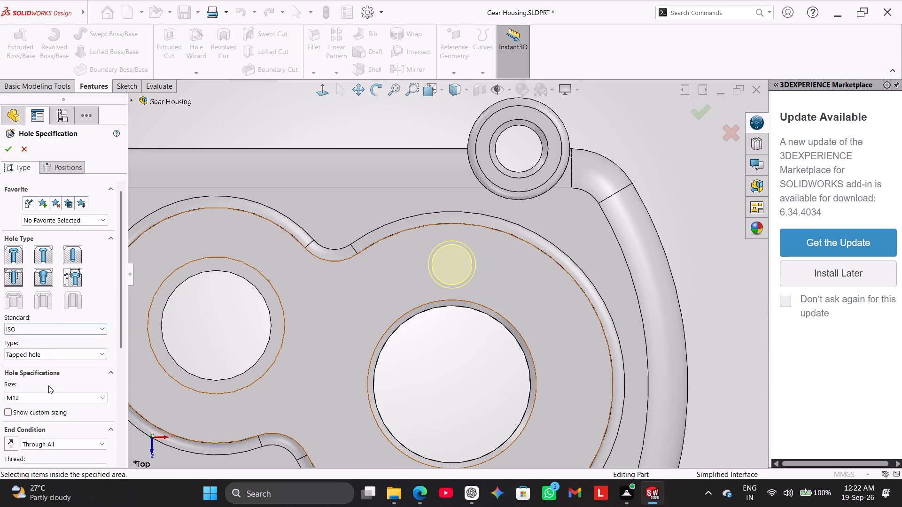
pyautogui.scroll(-1, 50, 406)
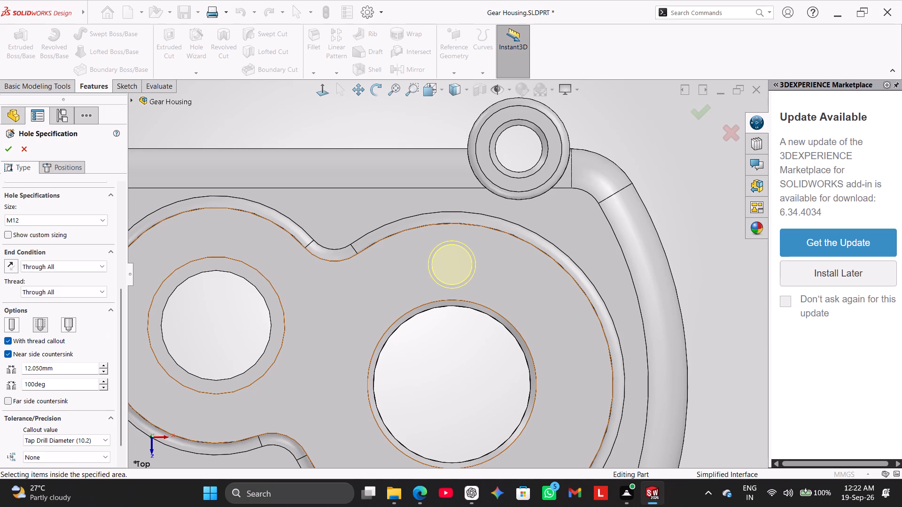
pyautogui.click(61, 268)
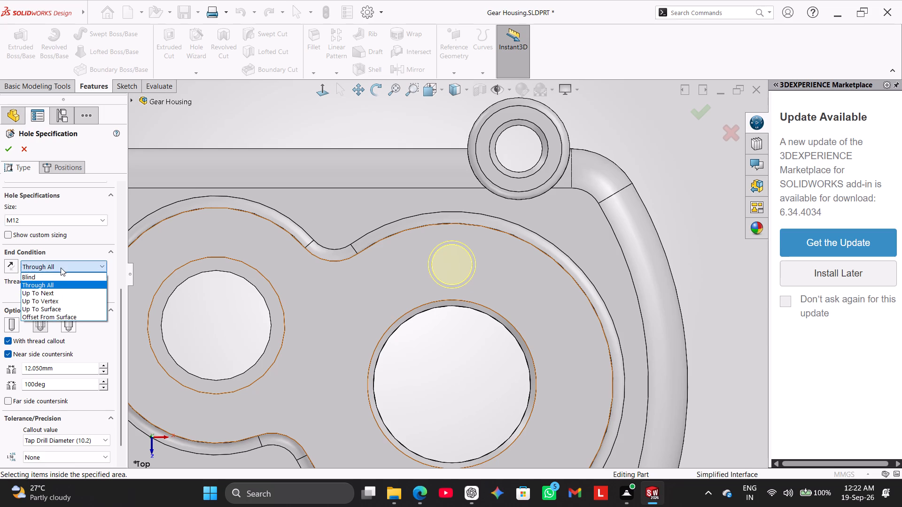
pyautogui.click(61, 268)
pyautogui.click(62, 295)
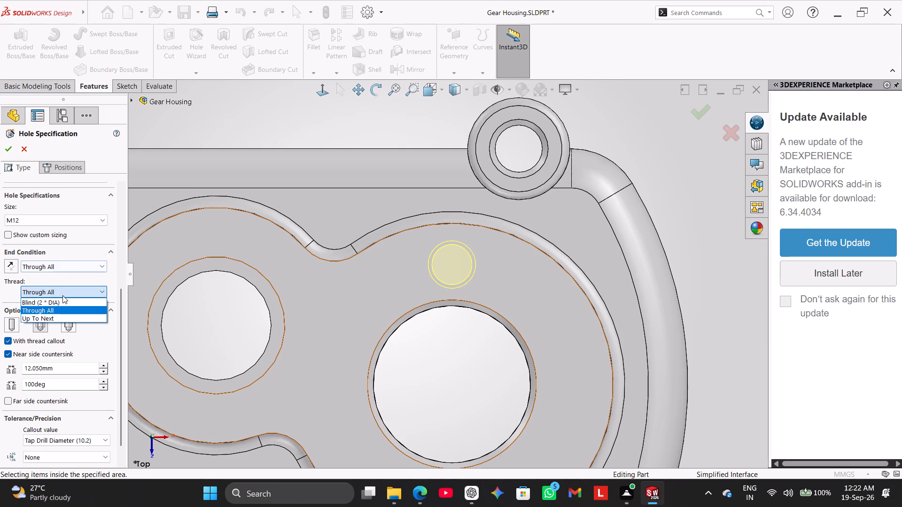
pyautogui.click(62, 295)
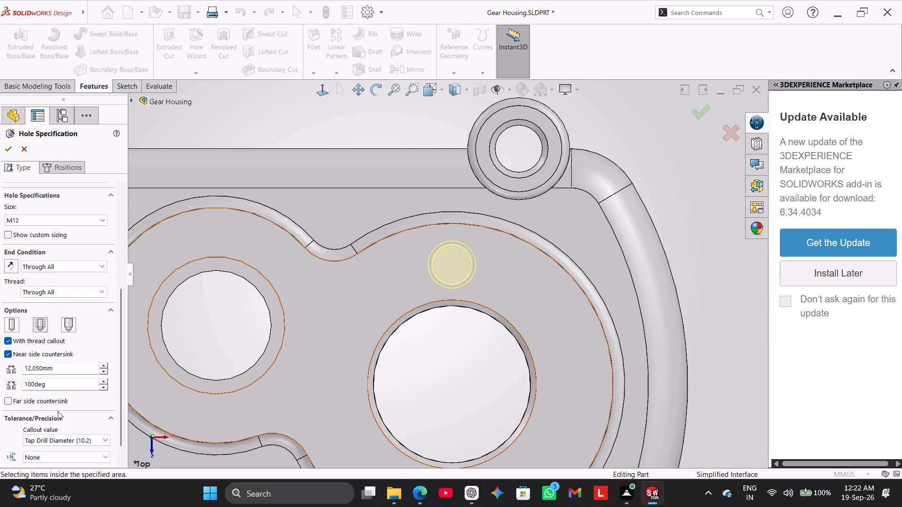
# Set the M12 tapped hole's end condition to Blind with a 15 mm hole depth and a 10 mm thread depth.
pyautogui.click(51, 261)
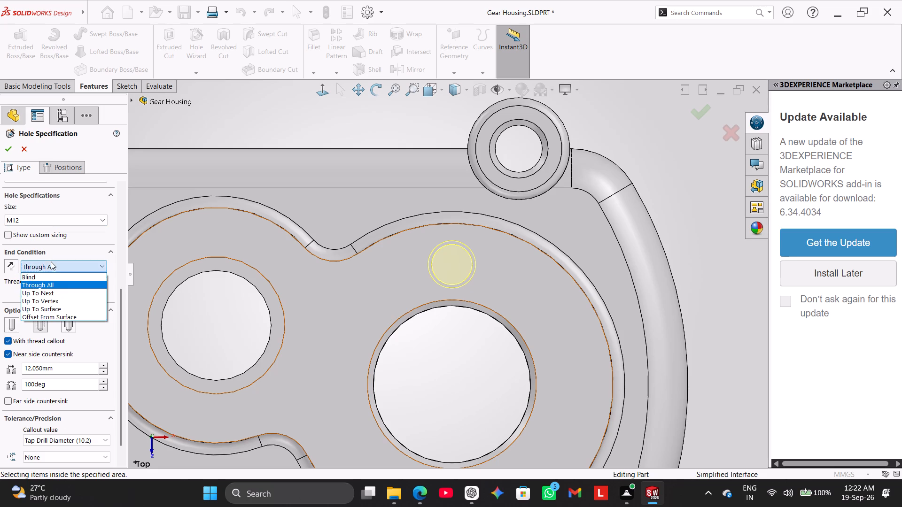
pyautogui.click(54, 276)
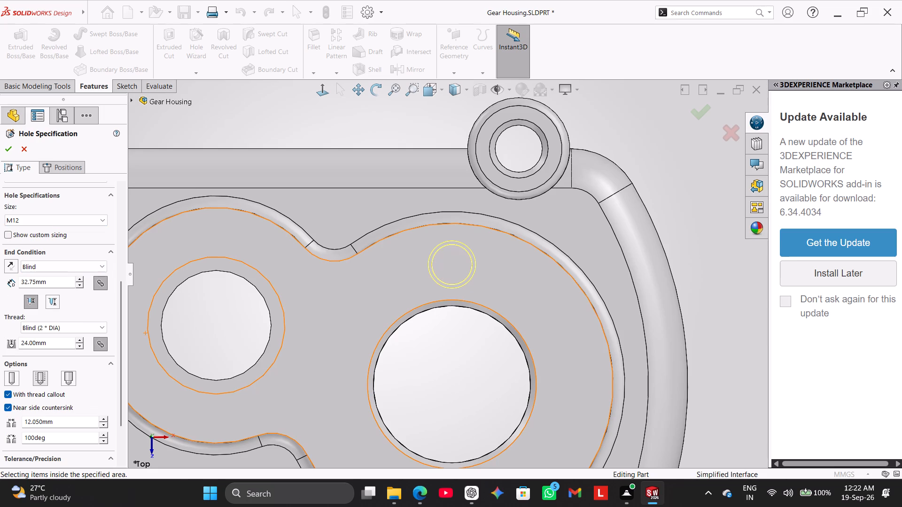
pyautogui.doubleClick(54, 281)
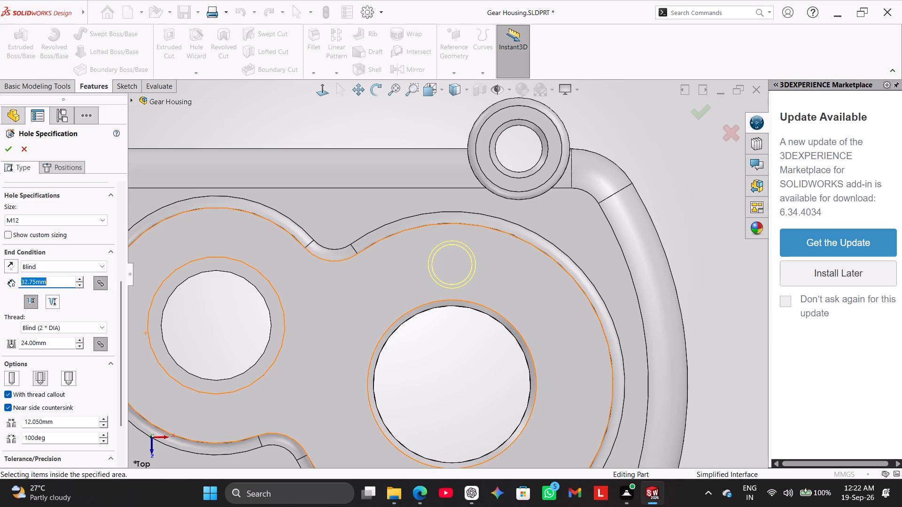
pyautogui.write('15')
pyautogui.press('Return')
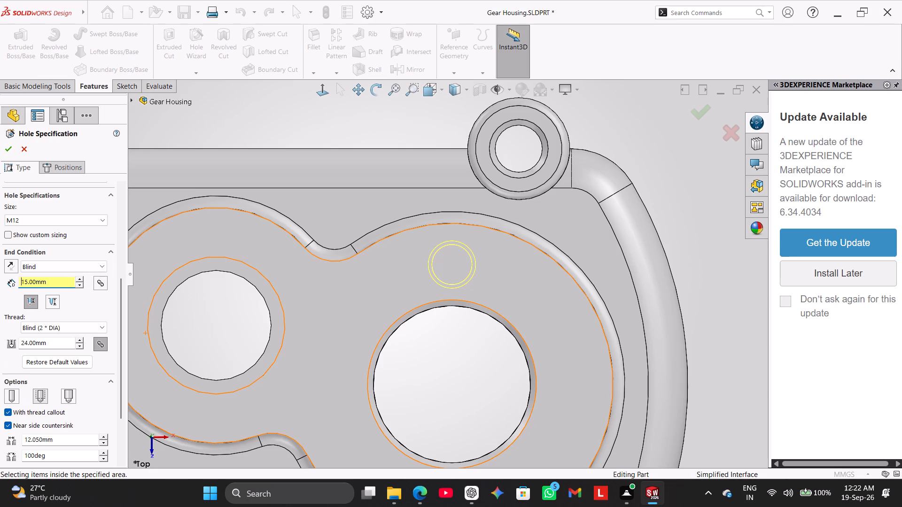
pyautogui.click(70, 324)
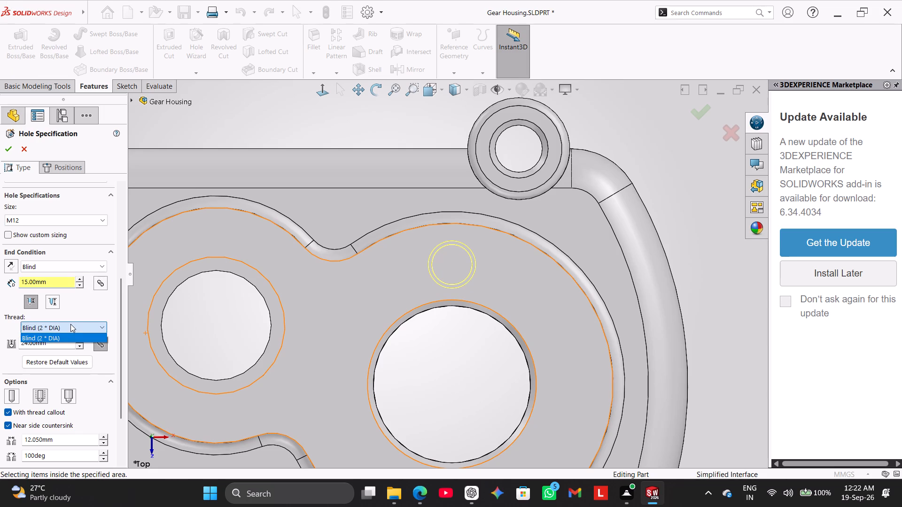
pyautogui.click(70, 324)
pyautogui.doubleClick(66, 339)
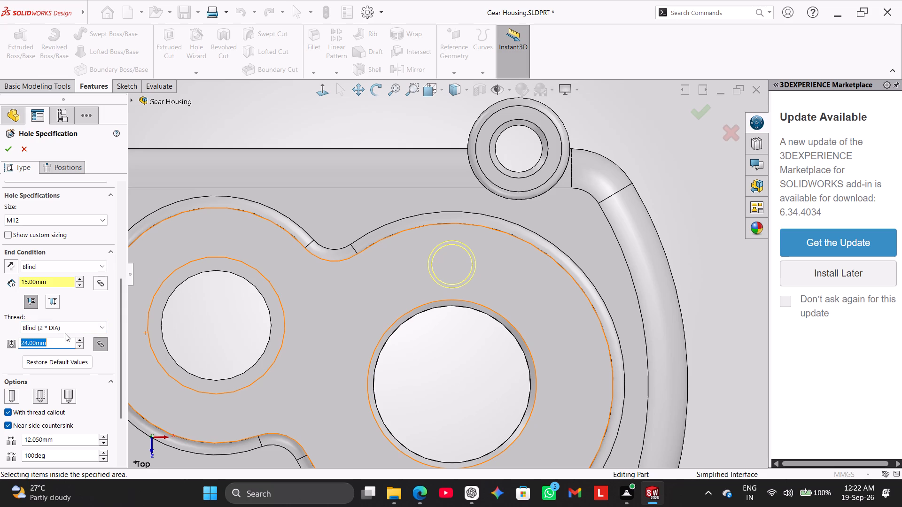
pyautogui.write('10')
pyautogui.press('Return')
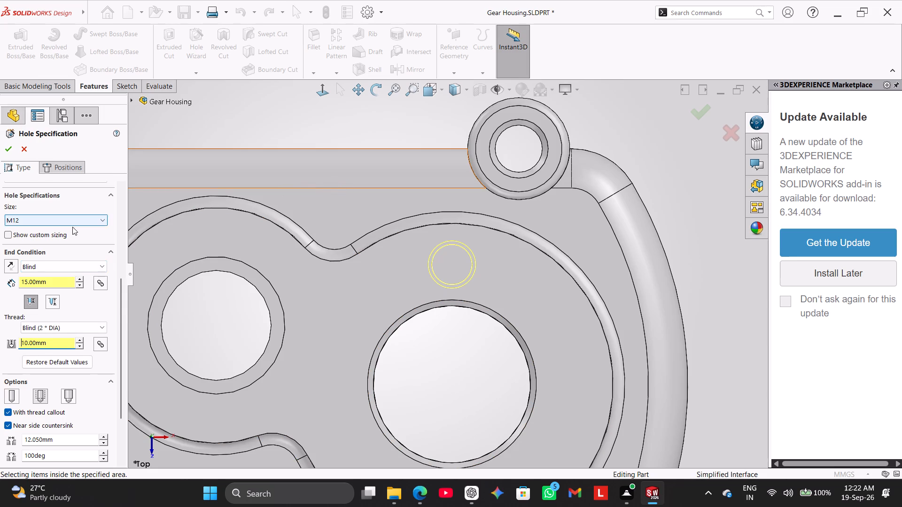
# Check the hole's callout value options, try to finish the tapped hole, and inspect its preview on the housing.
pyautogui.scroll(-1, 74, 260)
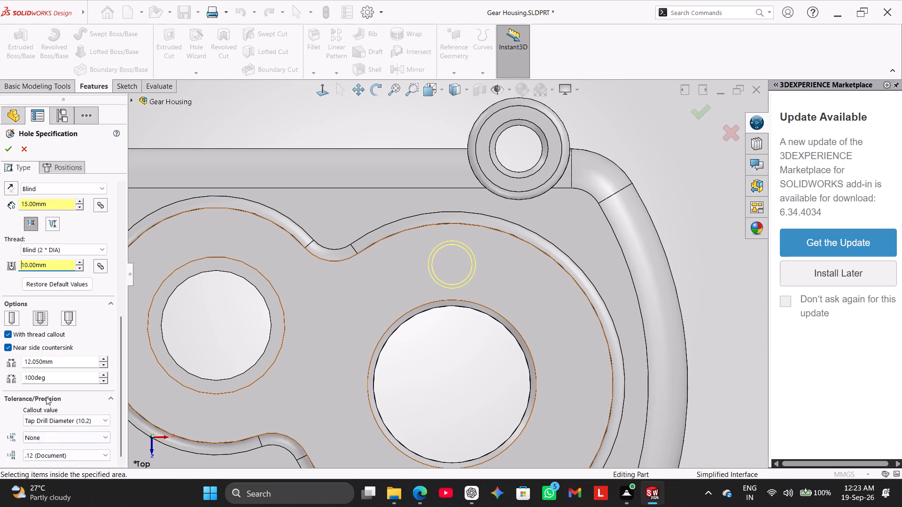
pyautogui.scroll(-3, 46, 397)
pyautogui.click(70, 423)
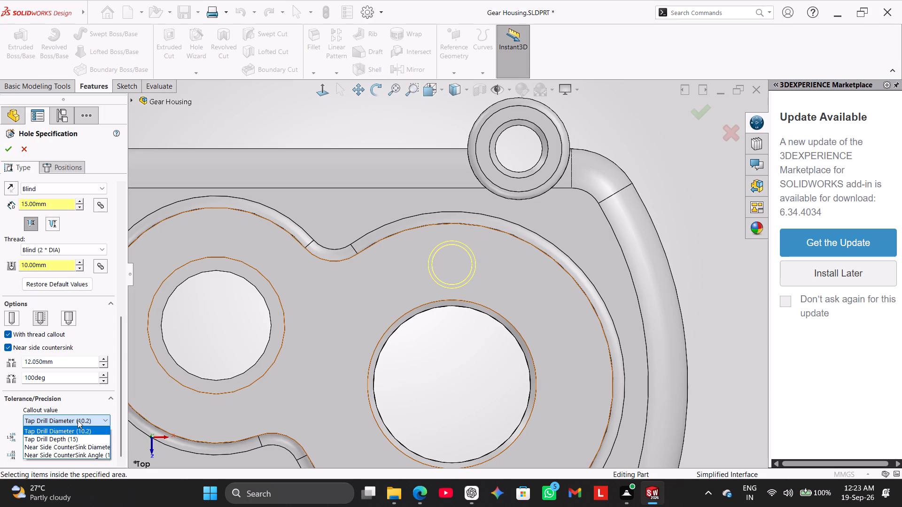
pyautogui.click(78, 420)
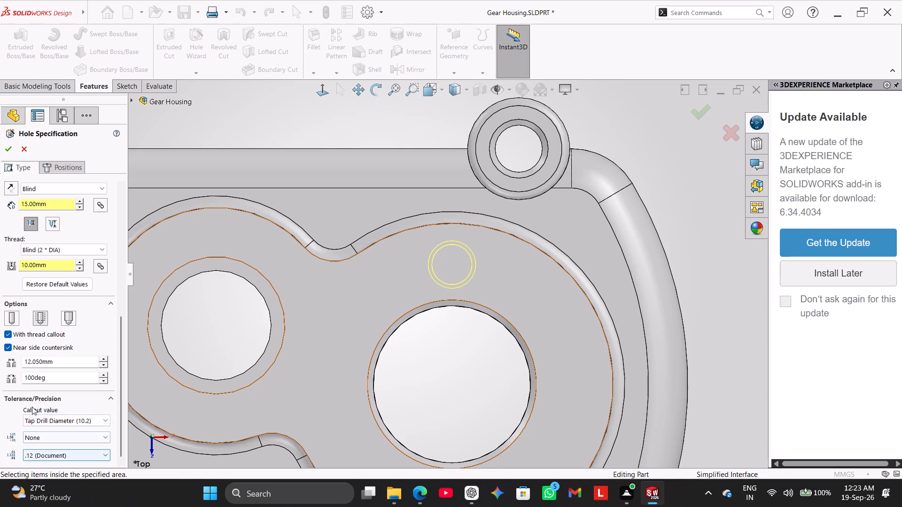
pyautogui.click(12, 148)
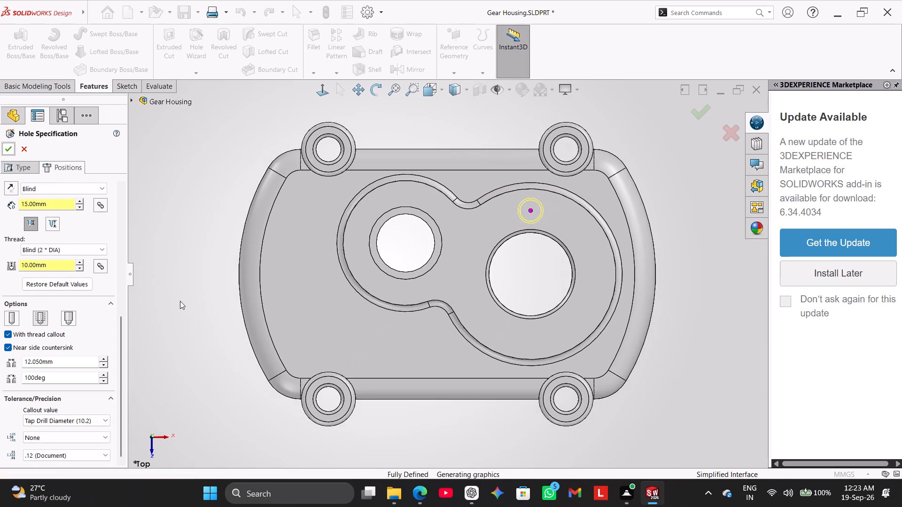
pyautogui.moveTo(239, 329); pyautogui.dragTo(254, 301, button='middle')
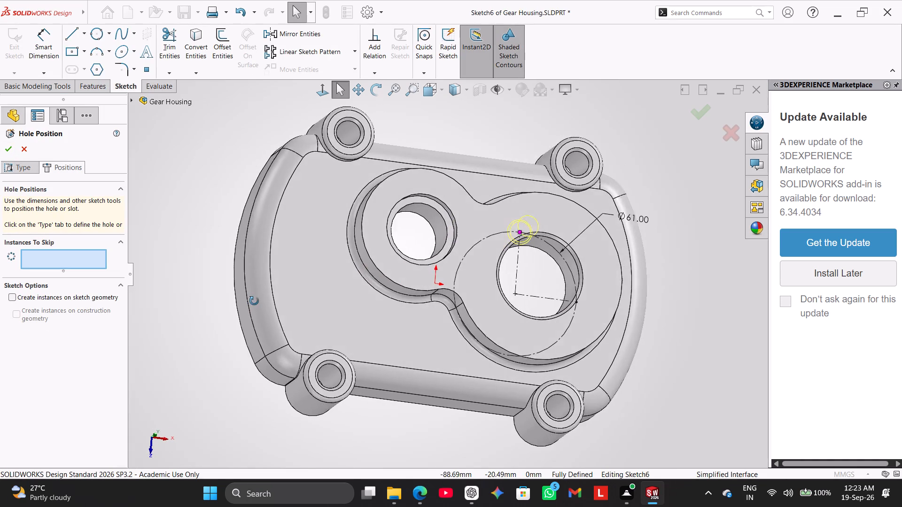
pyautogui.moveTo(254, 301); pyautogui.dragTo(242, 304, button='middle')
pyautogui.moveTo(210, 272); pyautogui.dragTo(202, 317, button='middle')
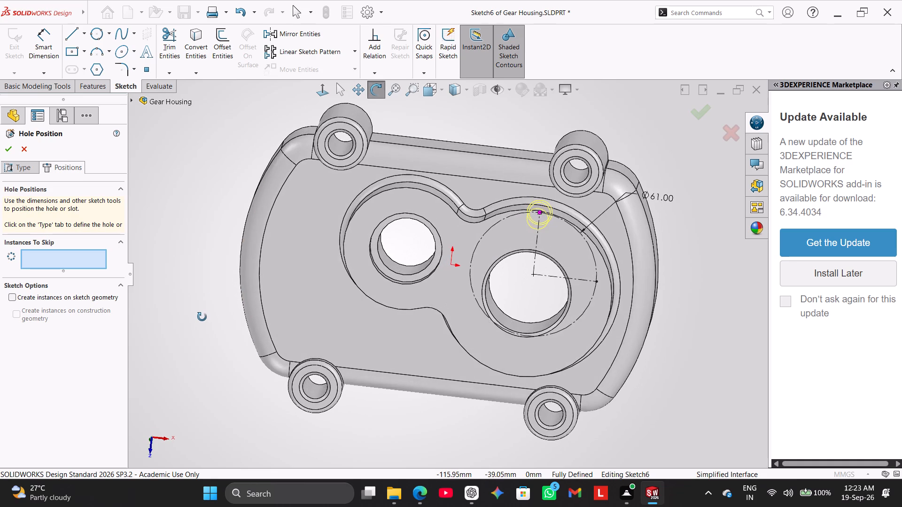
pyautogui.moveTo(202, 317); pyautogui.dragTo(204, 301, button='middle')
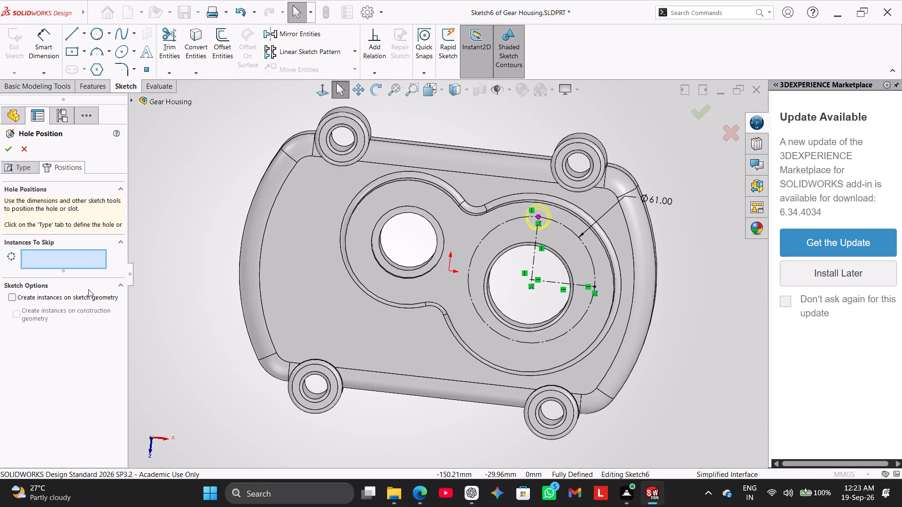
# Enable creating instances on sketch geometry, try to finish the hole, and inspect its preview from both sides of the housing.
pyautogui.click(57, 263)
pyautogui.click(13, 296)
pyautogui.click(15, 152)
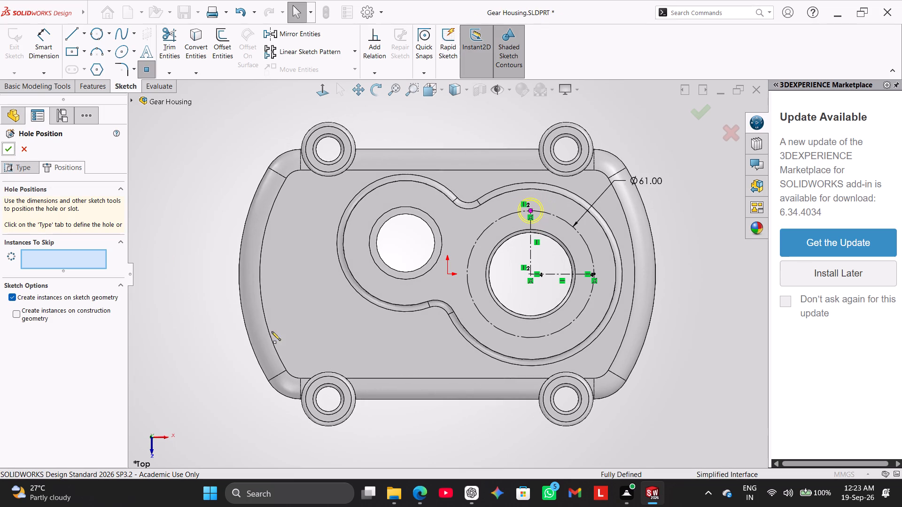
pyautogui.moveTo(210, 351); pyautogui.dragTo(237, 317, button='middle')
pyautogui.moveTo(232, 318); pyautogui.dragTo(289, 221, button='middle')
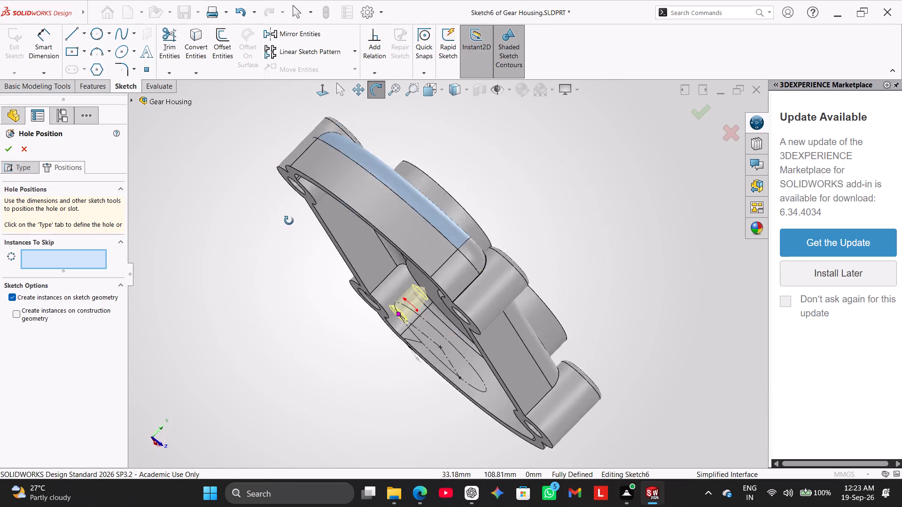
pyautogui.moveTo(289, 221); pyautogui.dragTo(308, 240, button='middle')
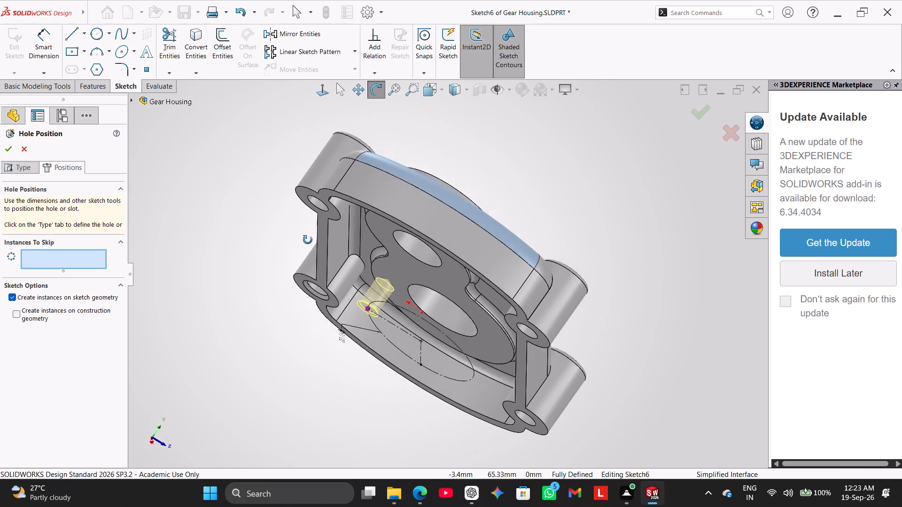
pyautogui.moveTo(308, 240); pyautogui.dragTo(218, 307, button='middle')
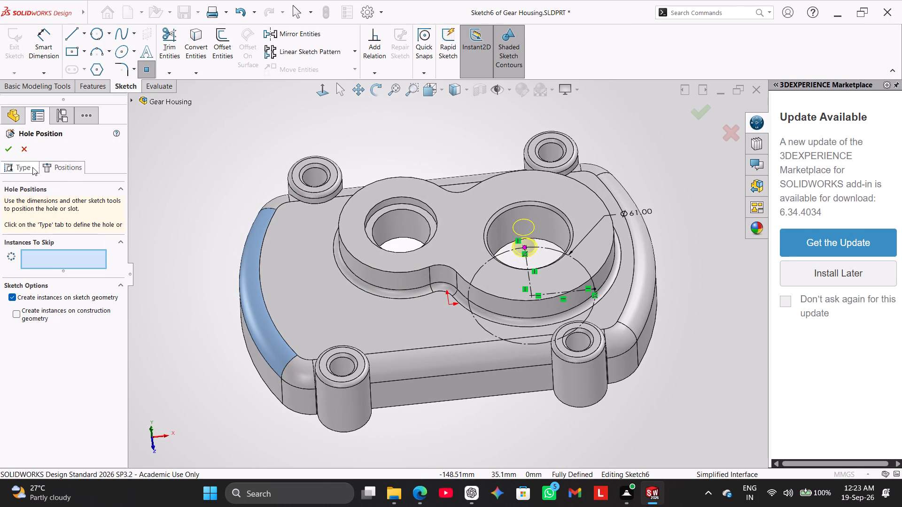
# Recheck the hole's type and position settings, and examine where its preview sits relative to the raised boss and inner cavity.
pyautogui.click(32, 167)
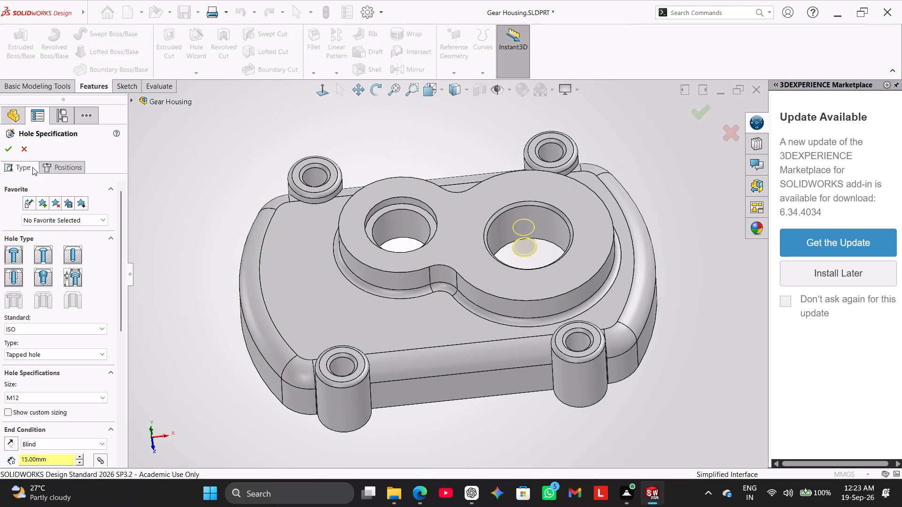
pyautogui.click(58, 219)
pyautogui.click(58, 219)
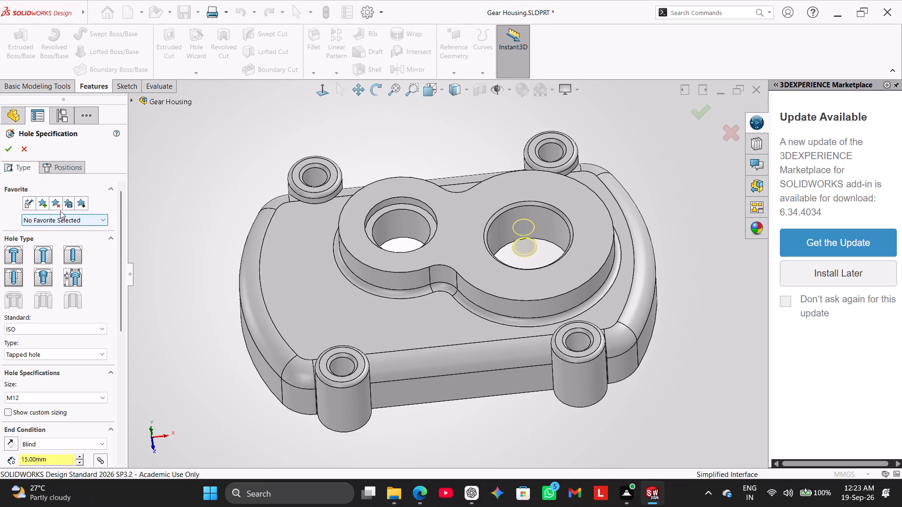
pyautogui.click(73, 170)
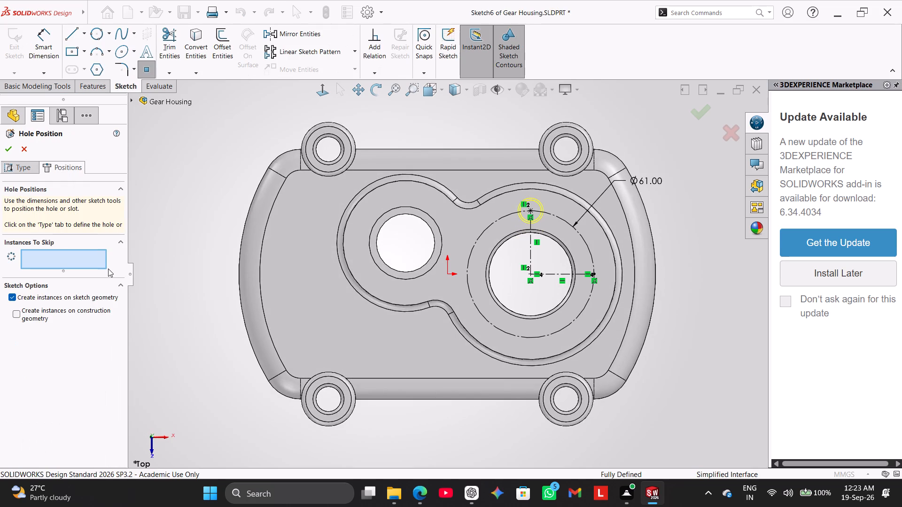
pyautogui.click(70, 262)
pyautogui.click(70, 262)
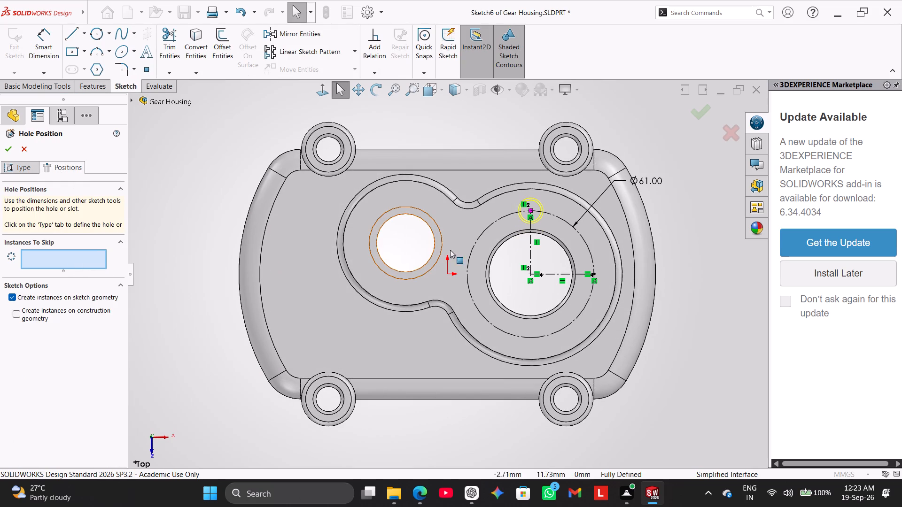
pyautogui.moveTo(194, 405); pyautogui.dragTo(235, 350, button='middle')
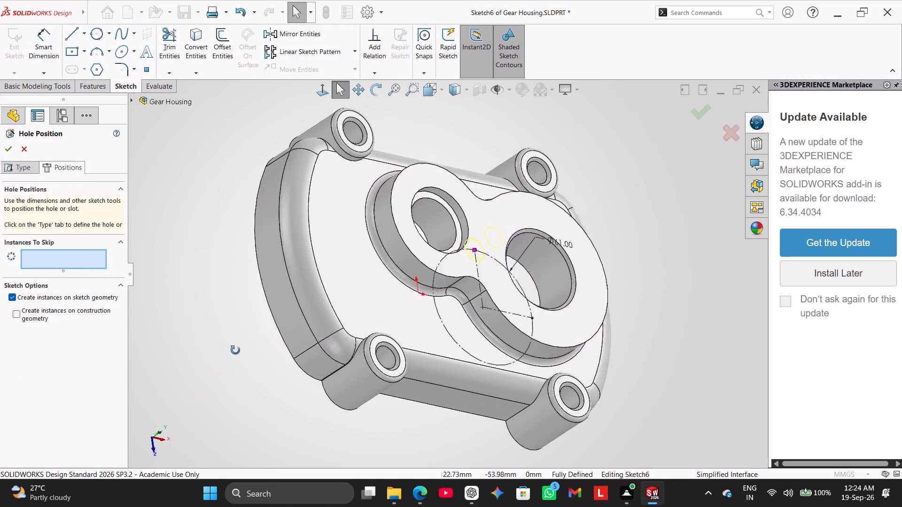
pyautogui.moveTo(235, 350); pyautogui.dragTo(307, 312, button='middle')
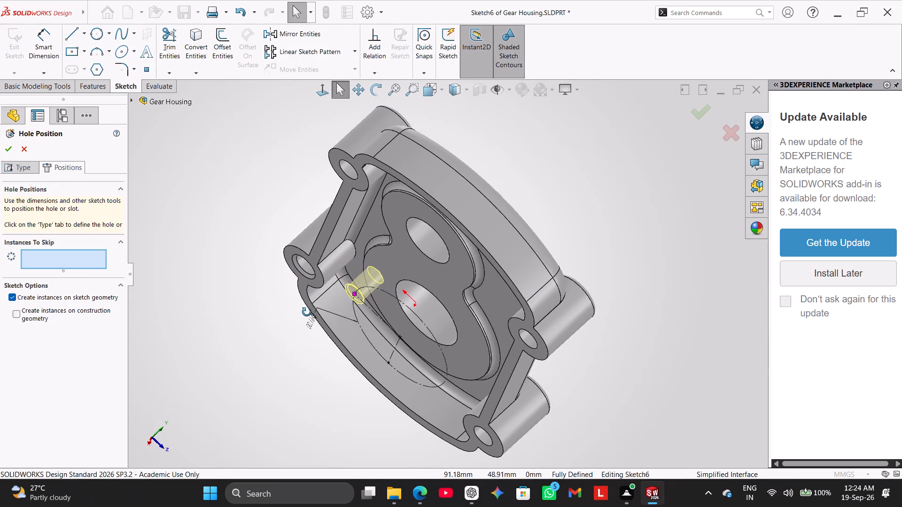
pyautogui.moveTo(307, 312); pyautogui.dragTo(287, 332, button='middle')
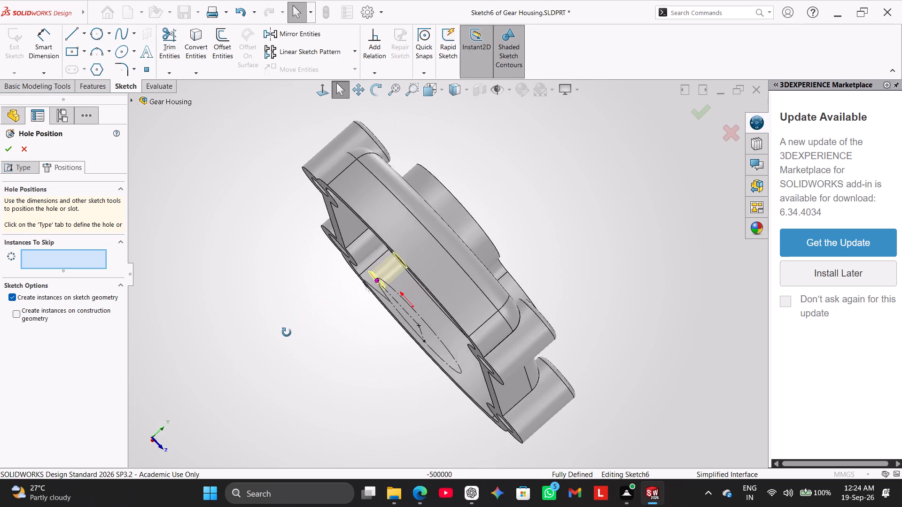
pyautogui.moveTo(287, 332); pyautogui.dragTo(200, 390, button='middle')
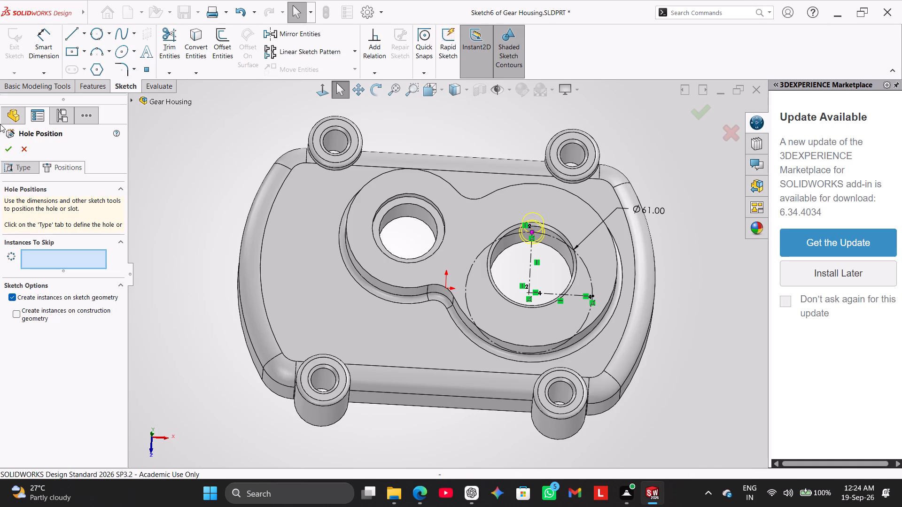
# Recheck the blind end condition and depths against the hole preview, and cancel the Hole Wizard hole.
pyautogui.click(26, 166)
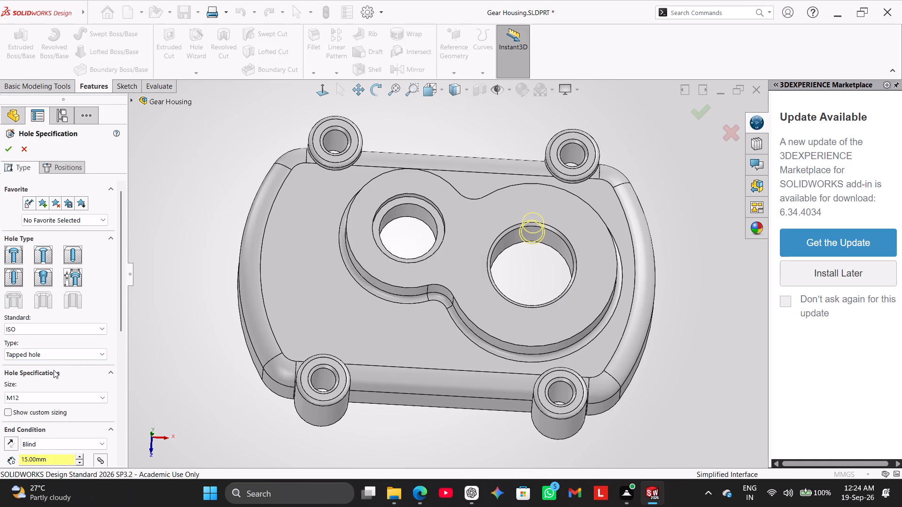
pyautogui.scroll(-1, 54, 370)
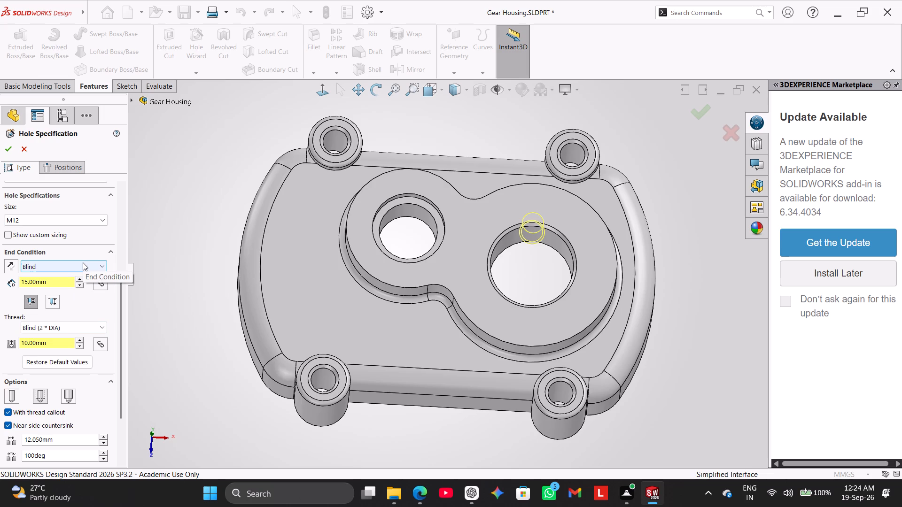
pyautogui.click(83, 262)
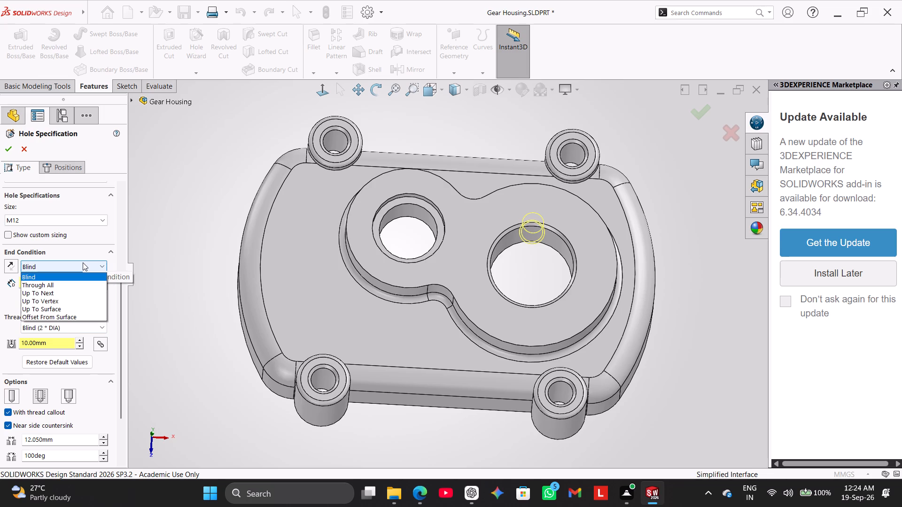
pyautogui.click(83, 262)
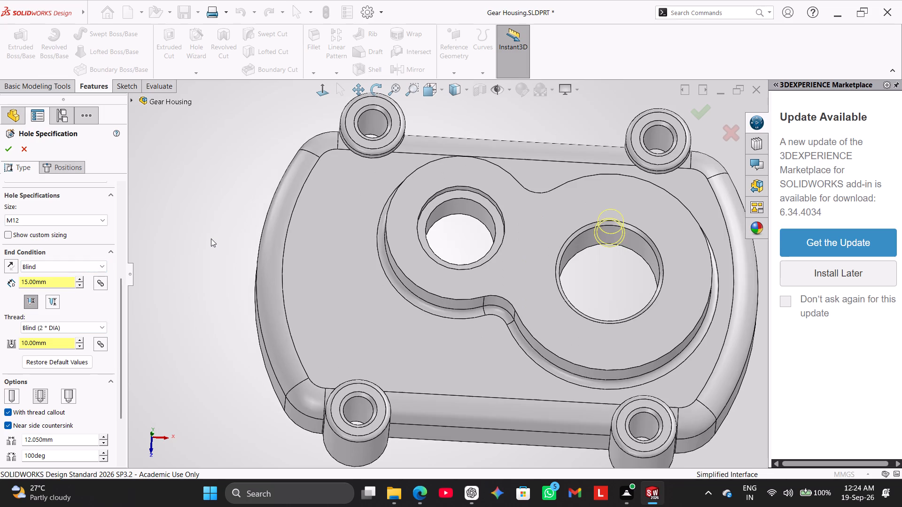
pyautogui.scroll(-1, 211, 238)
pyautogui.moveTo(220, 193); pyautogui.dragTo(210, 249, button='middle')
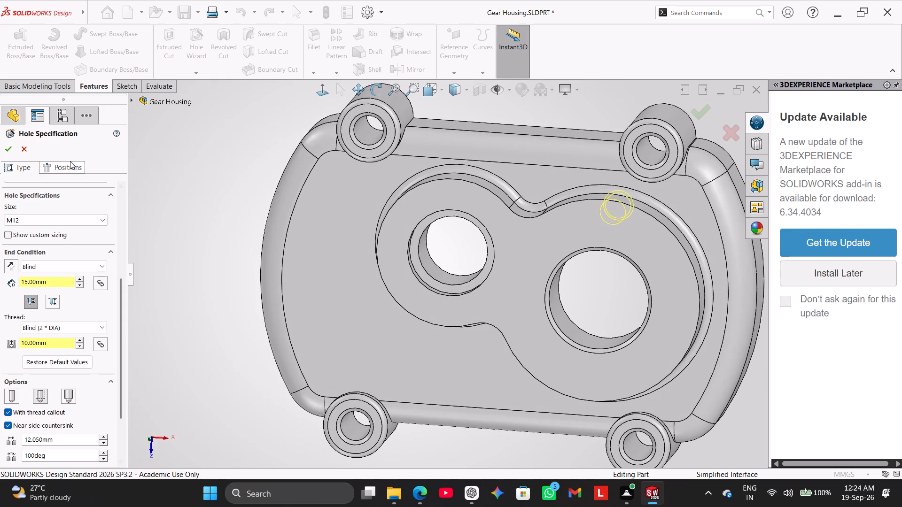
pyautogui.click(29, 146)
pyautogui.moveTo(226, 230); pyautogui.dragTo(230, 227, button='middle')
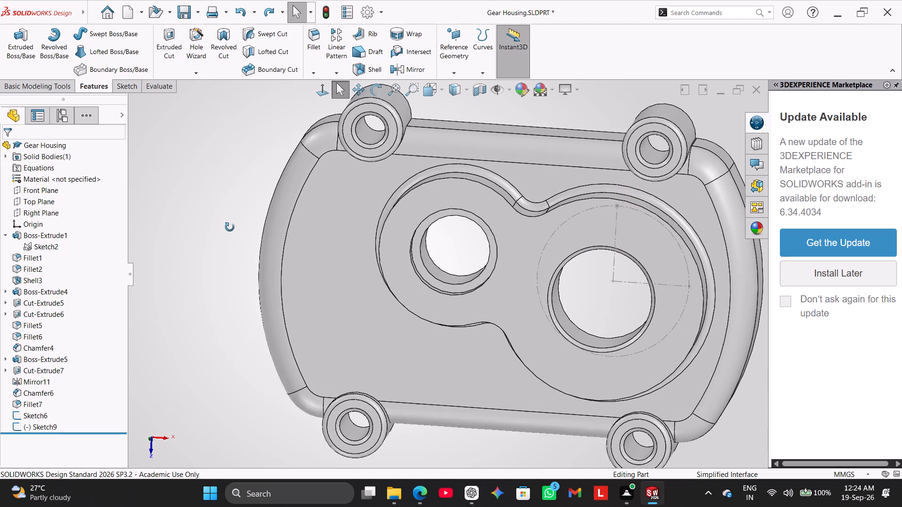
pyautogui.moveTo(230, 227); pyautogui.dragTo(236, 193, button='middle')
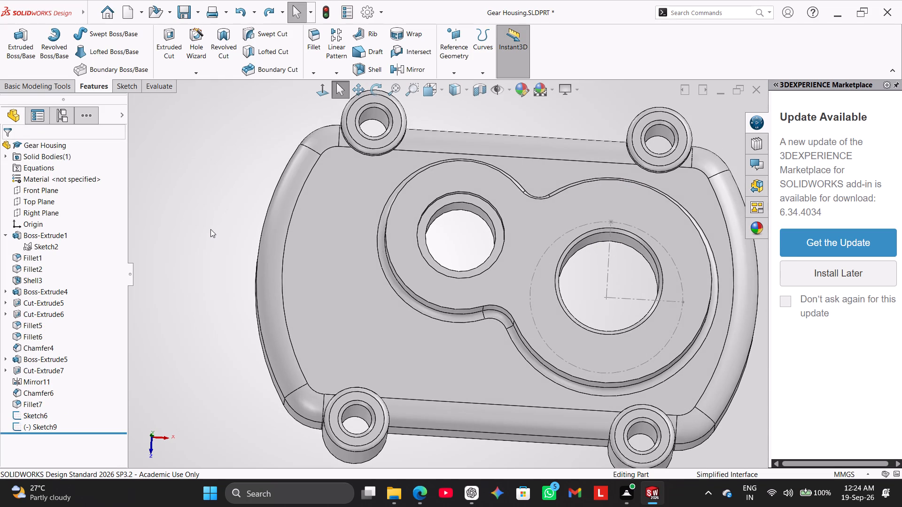
# Delete Sketch9, the underdefined sketch left at the end of the gear housing's feature history.
pyautogui.moveTo(217, 250); pyautogui.dragTo(319, 137, button='middle')
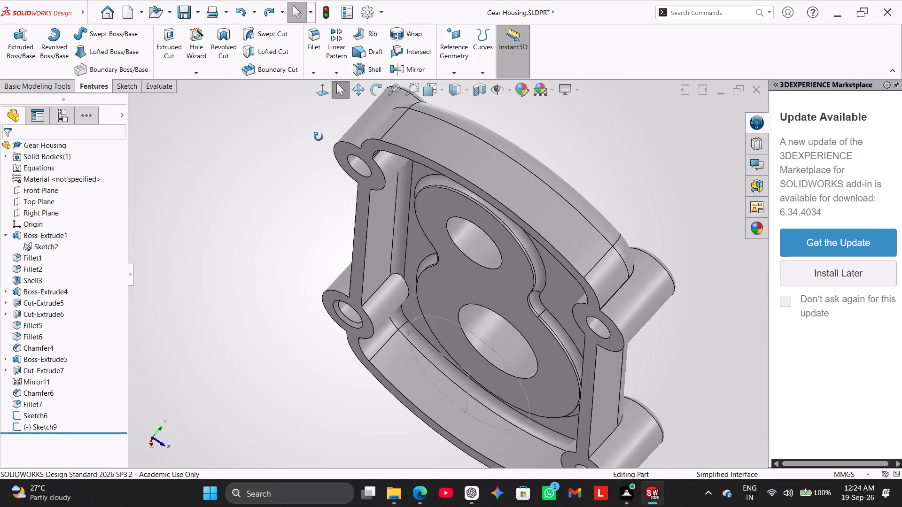
pyautogui.moveTo(319, 137); pyautogui.dragTo(231, 206, button='middle')
pyautogui.rightClick(48, 426)
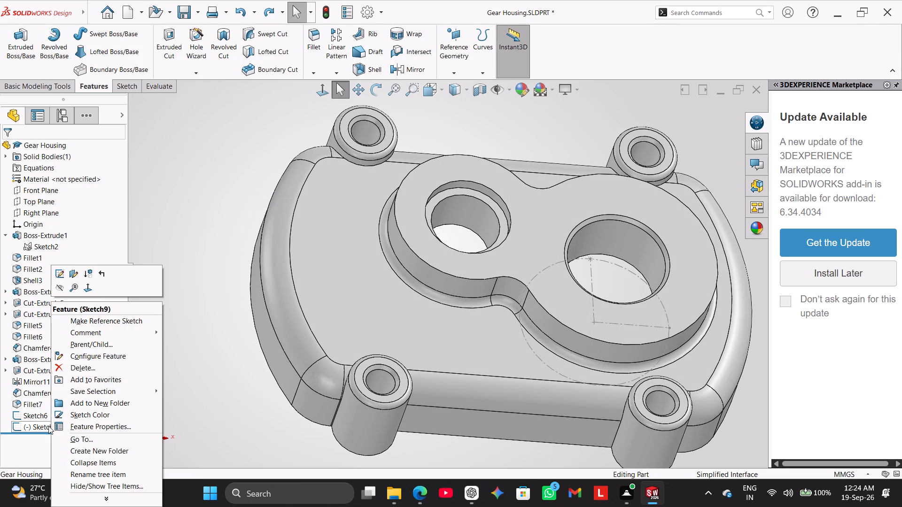
pyautogui.click(188, 186)
pyautogui.click(31, 413)
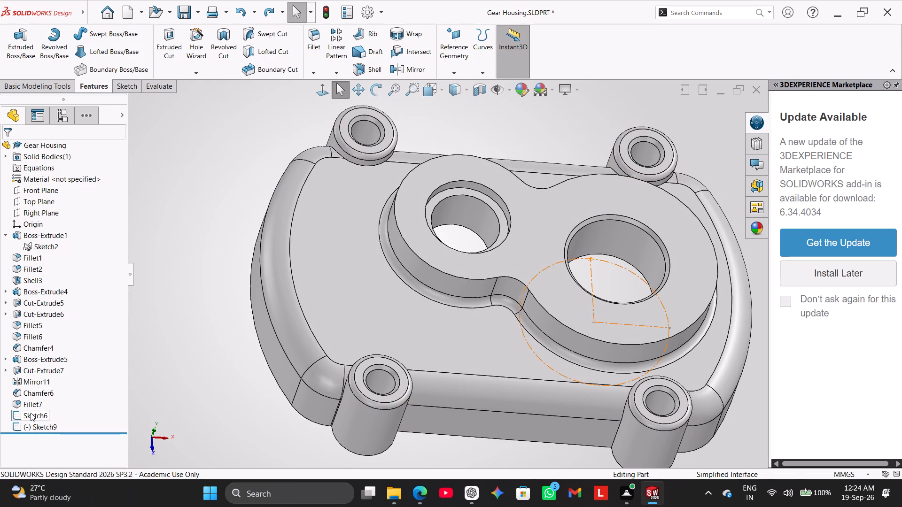
pyautogui.click(33, 429)
pyautogui.click(33, 429)
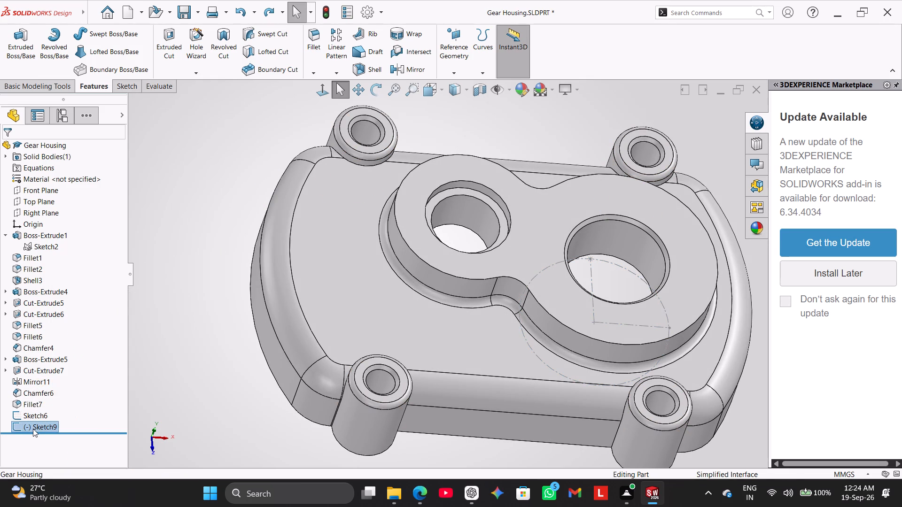
pyautogui.rightClick(33, 429)
pyautogui.click(54, 366)
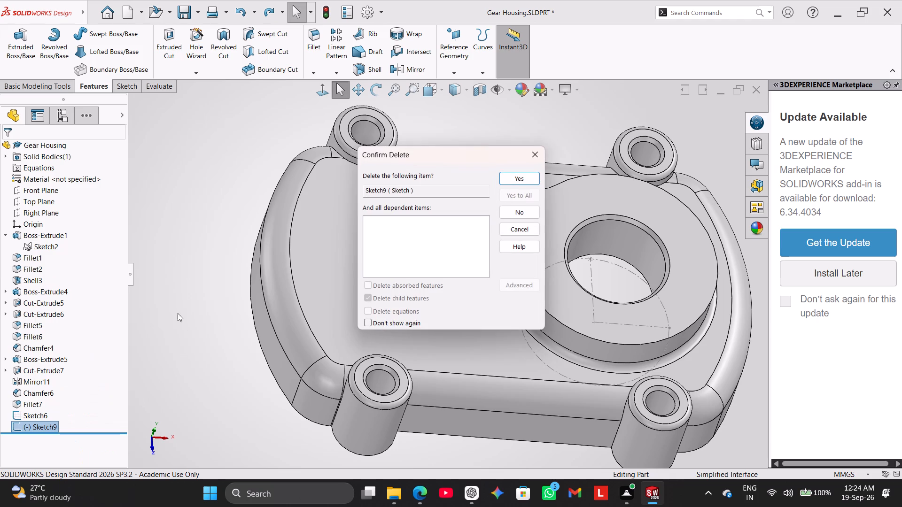
pyautogui.click(529, 181)
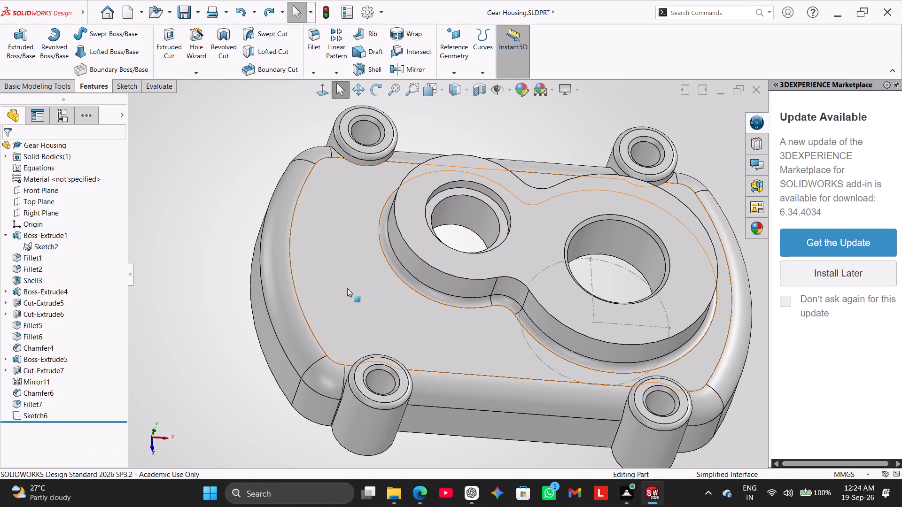
pyautogui.click(210, 246)
# Check which plane Sketch6, the 61 mm construction circle's sketch, is assigned to and keep that assignment.
pyautogui.click(30, 413)
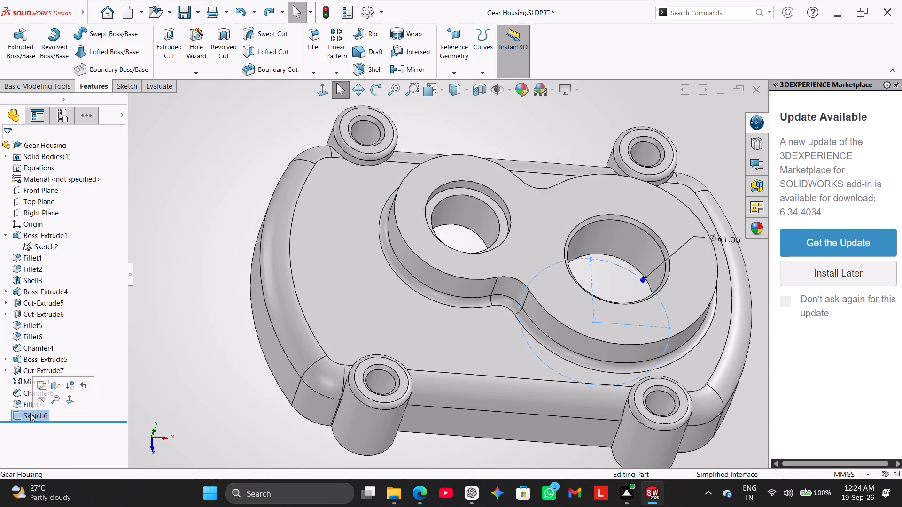
pyautogui.click(56, 387)
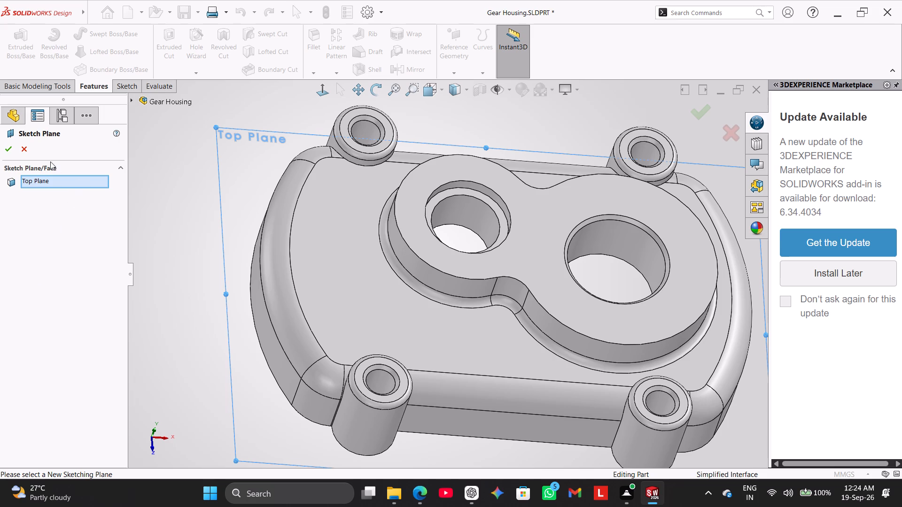
pyautogui.click(10, 147)
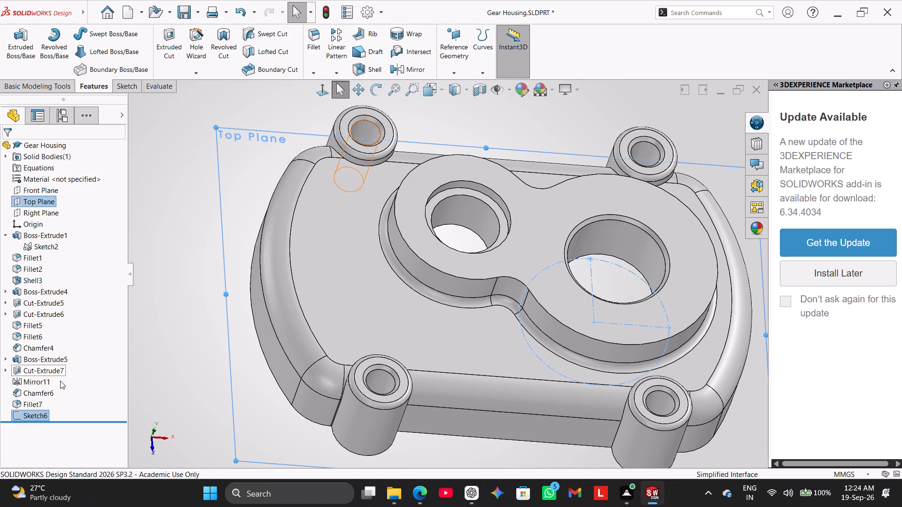
pyautogui.rightClick(30, 416)
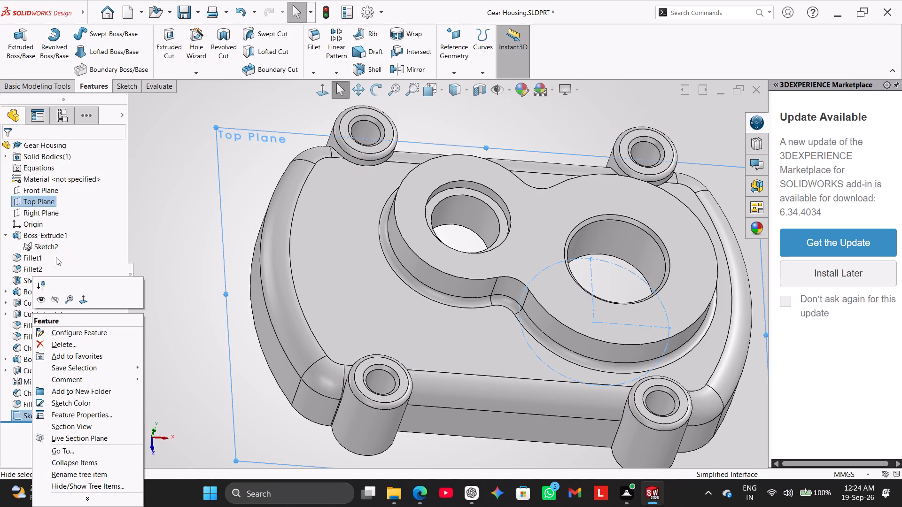
pyautogui.click(195, 213)
# Open Sketch6 for editing, examine the 61 mm construction circle's position against the housing and raised boss, and exit the sketch.
pyautogui.click(128, 89)
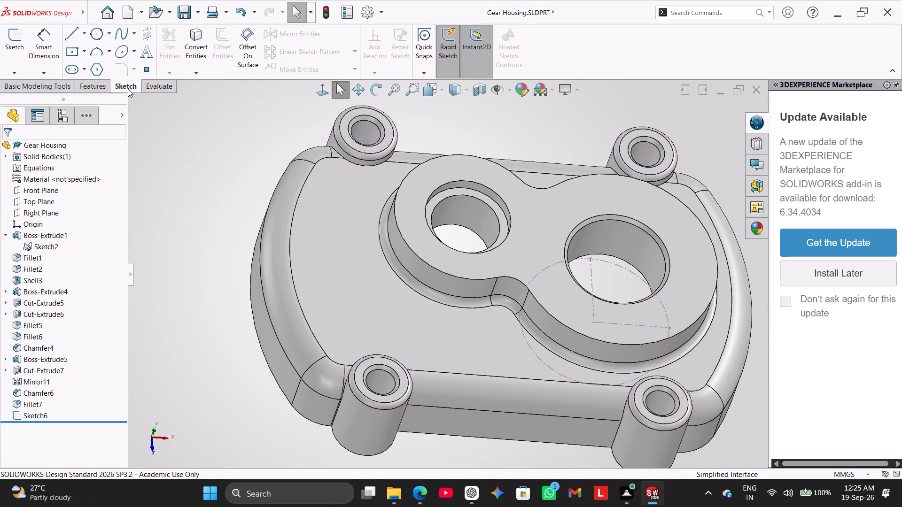
pyautogui.rightClick(35, 419)
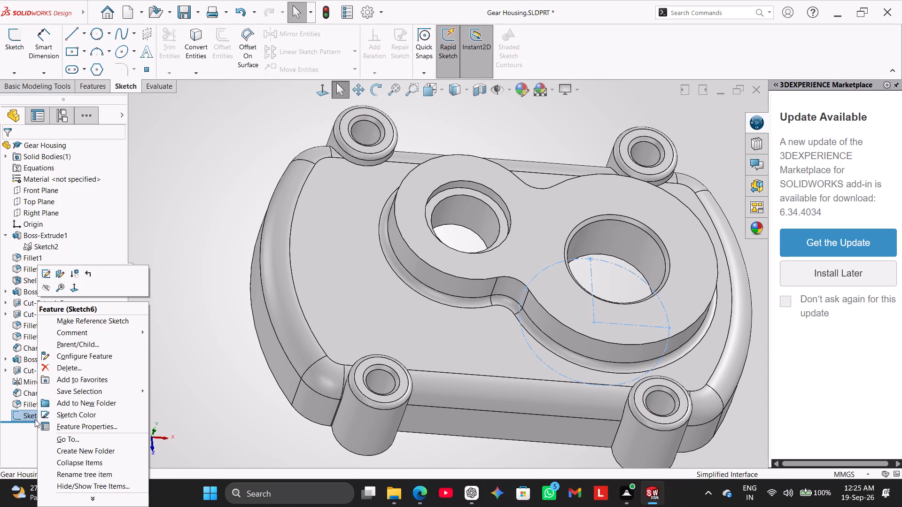
pyautogui.click(48, 270)
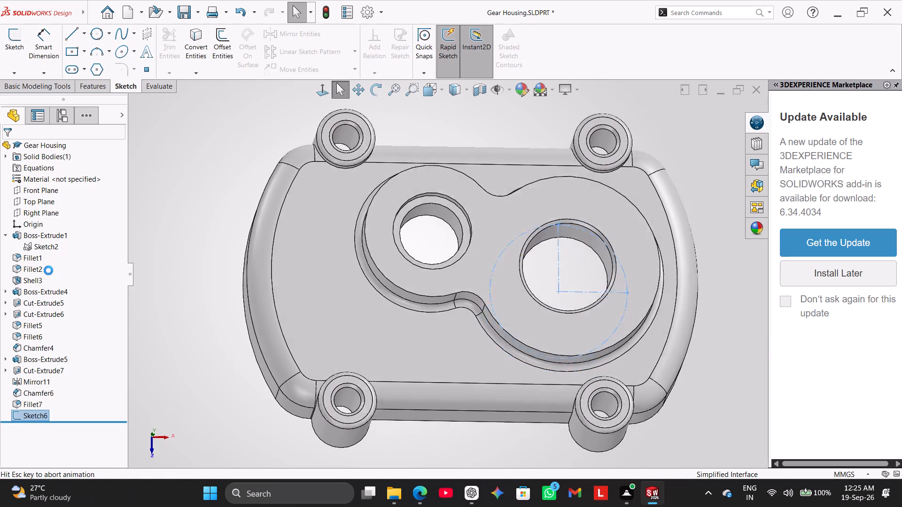
pyautogui.moveTo(206, 337); pyautogui.dragTo(239, 246, button='middle')
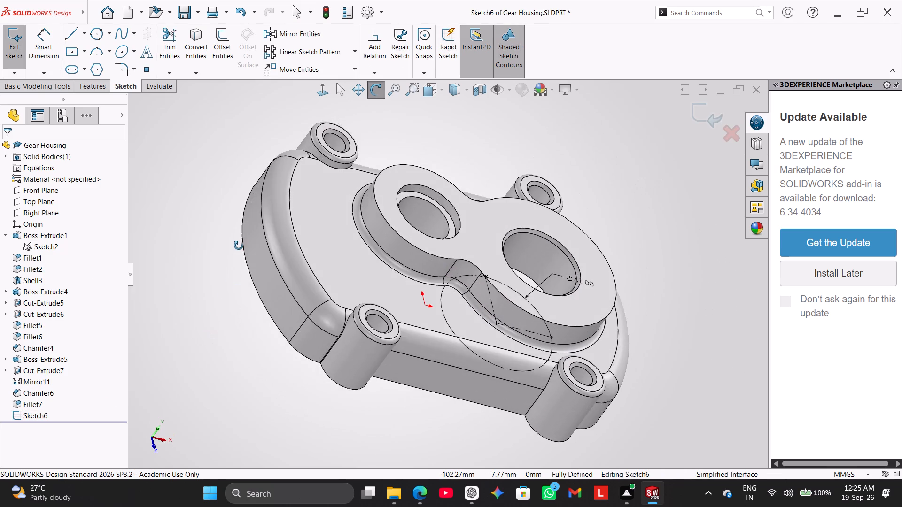
pyautogui.moveTo(239, 246); pyautogui.dragTo(211, 318, button='middle')
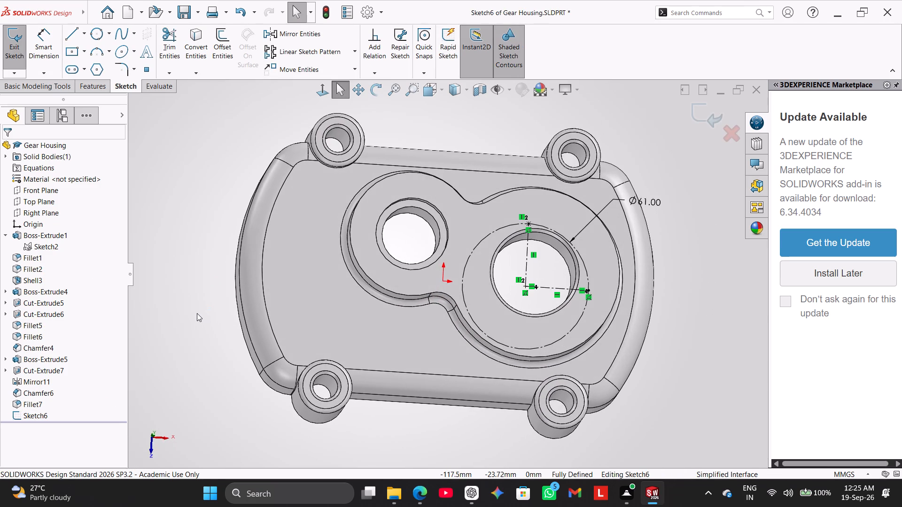
pyautogui.moveTo(187, 194); pyautogui.dragTo(190, 229, button='middle')
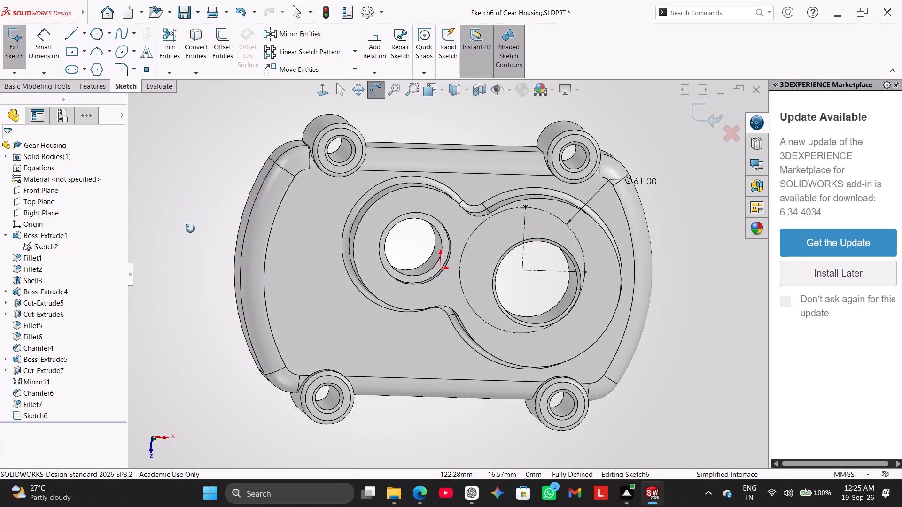
pyautogui.moveTo(190, 229); pyautogui.dragTo(183, 189, button='middle')
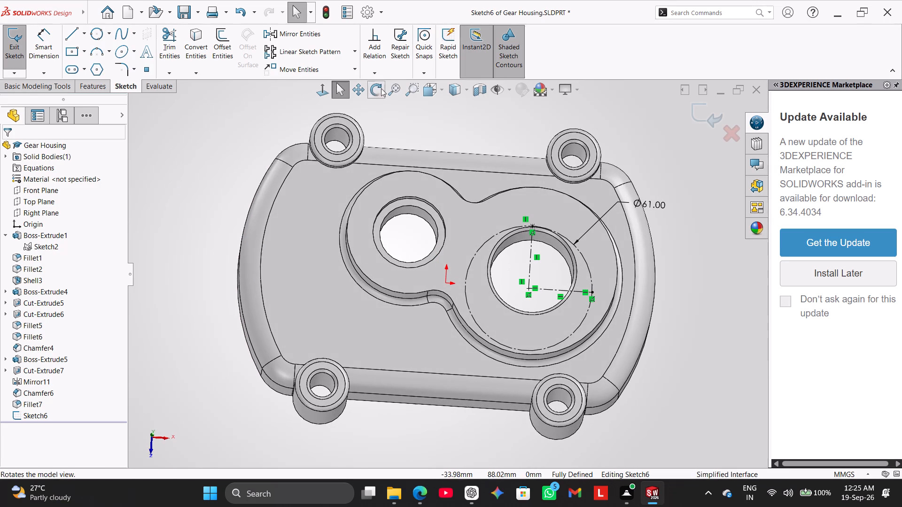
pyautogui.click(109, 83)
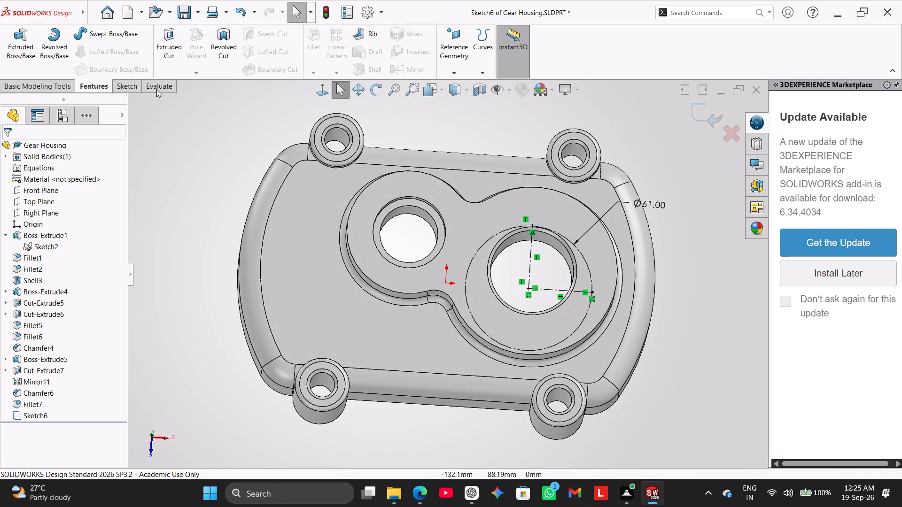
pyautogui.click(121, 88)
pyautogui.click(18, 43)
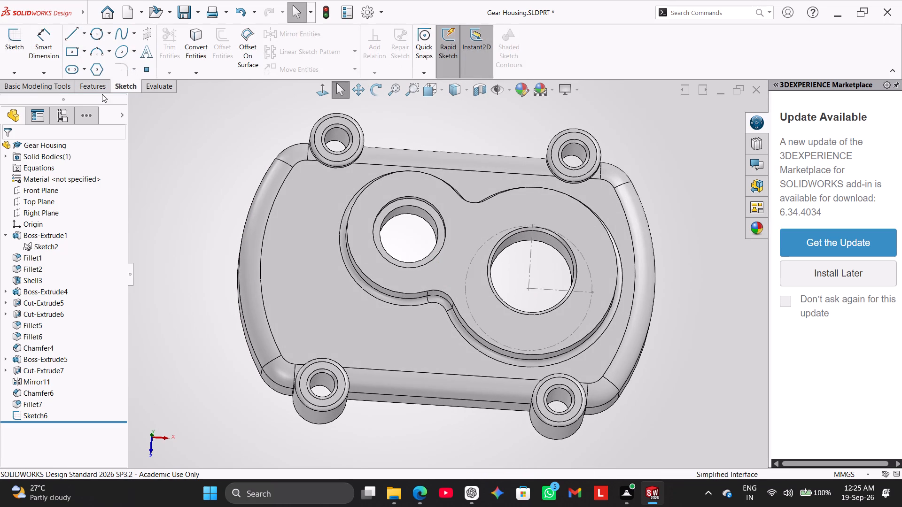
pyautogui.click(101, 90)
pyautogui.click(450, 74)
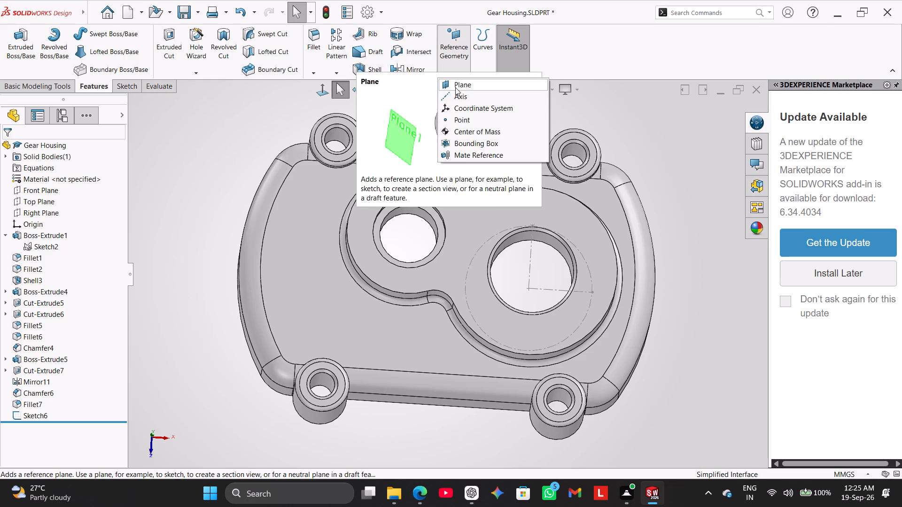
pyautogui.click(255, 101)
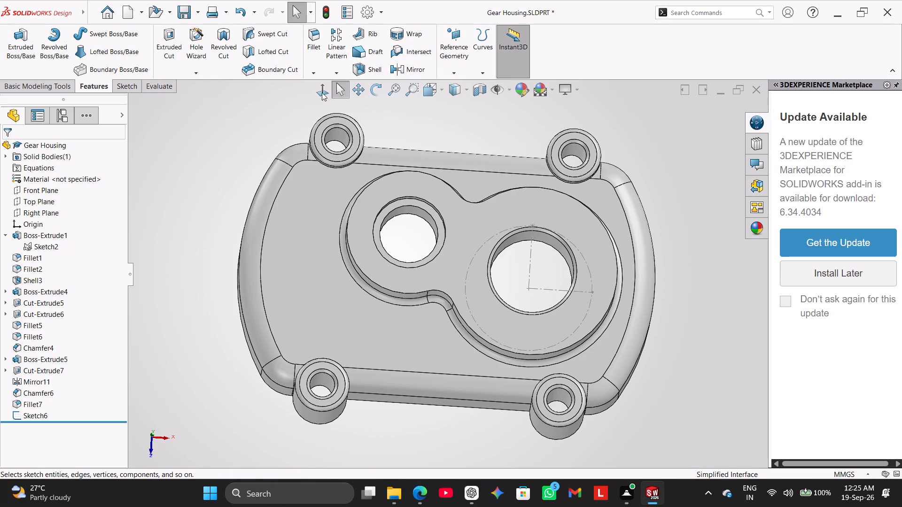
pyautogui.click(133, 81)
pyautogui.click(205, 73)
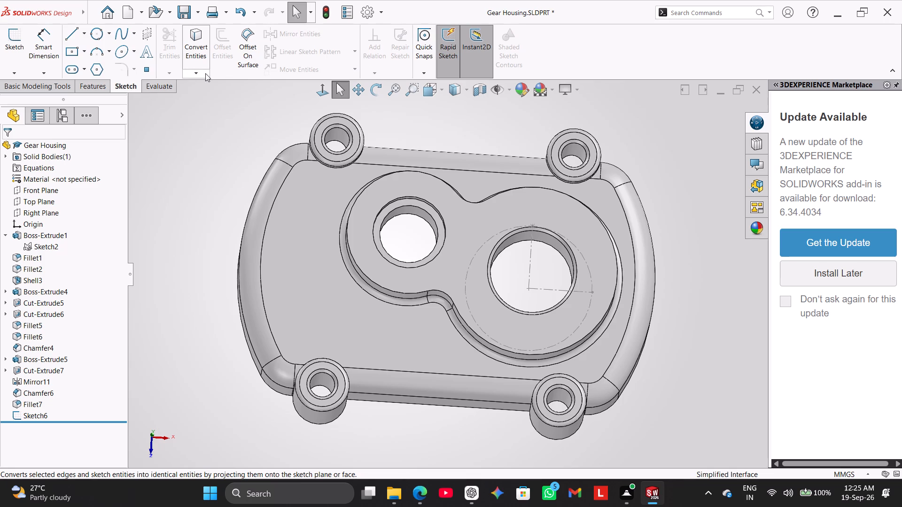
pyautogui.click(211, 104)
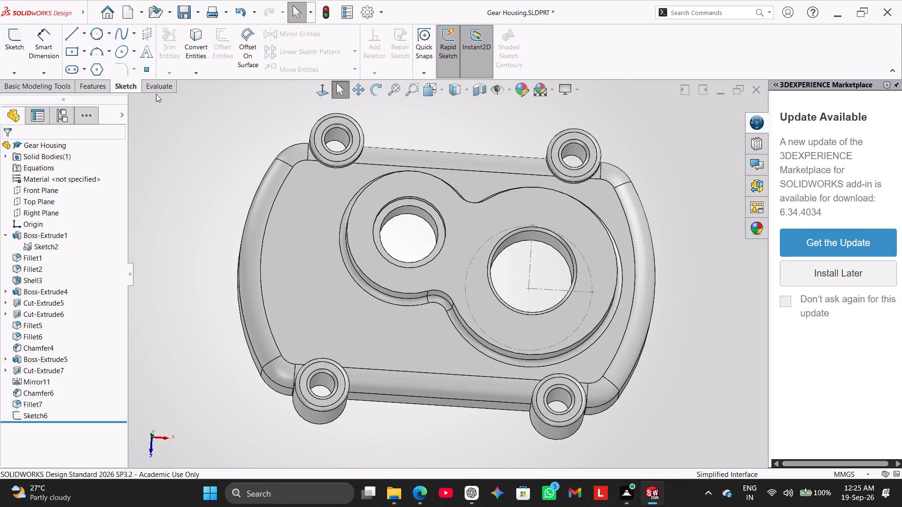
# Start a sketch on the housing's flat outer face around the raised boss and convert Sketch6's 61 mm circle into it with chain selection.
pyautogui.click(22, 40)
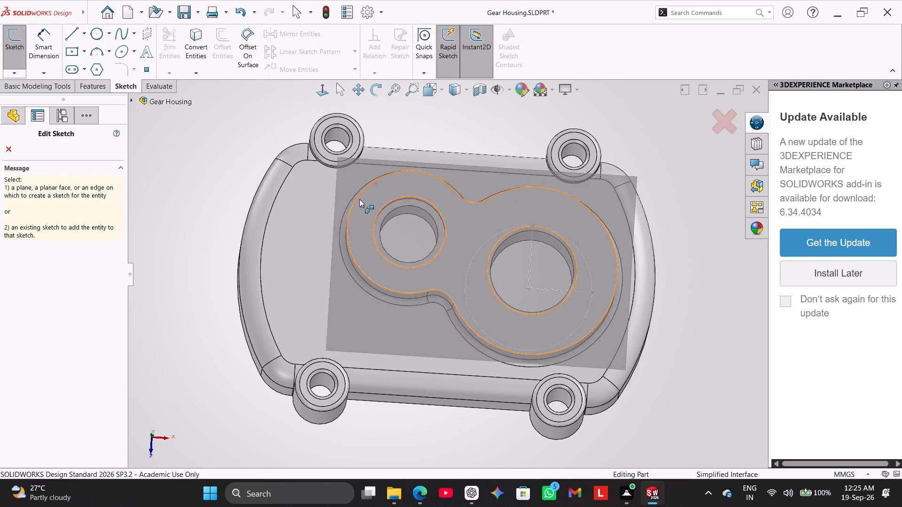
pyautogui.click(322, 206)
pyautogui.click(191, 158)
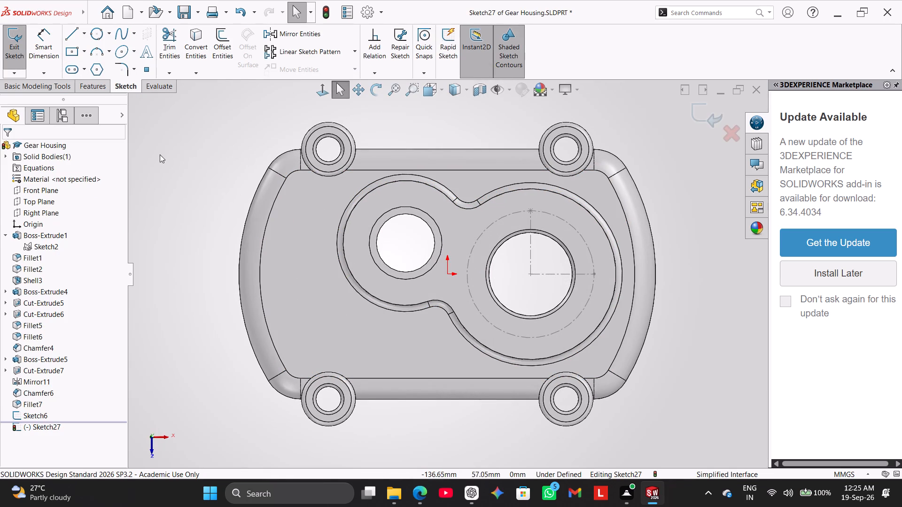
pyautogui.click(201, 72)
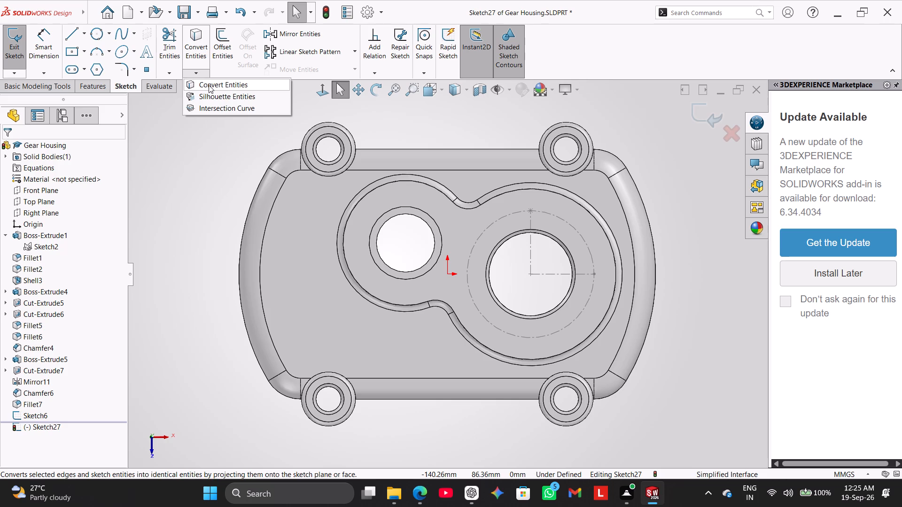
pyautogui.click(209, 85)
pyautogui.moveTo(200, 223); pyautogui.dragTo(216, 202, button='middle')
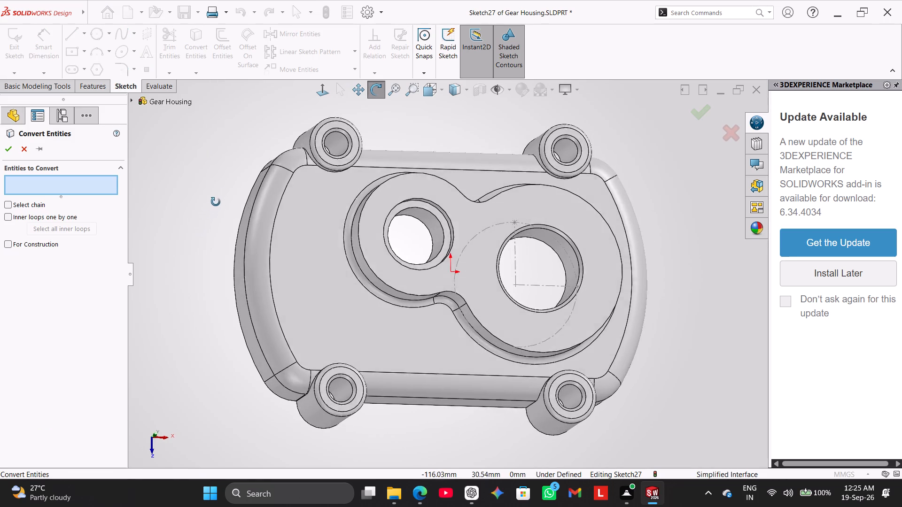
pyautogui.moveTo(216, 202); pyautogui.dragTo(227, 177, button='middle')
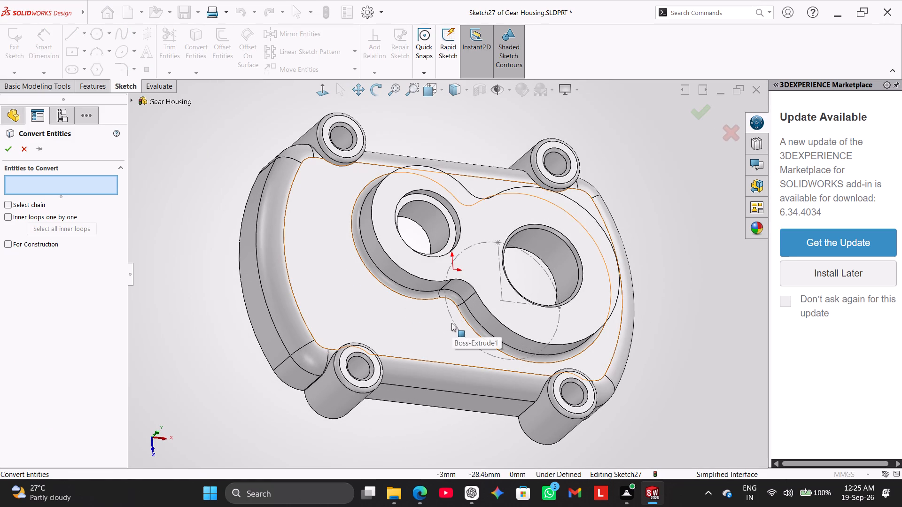
pyautogui.click(453, 320)
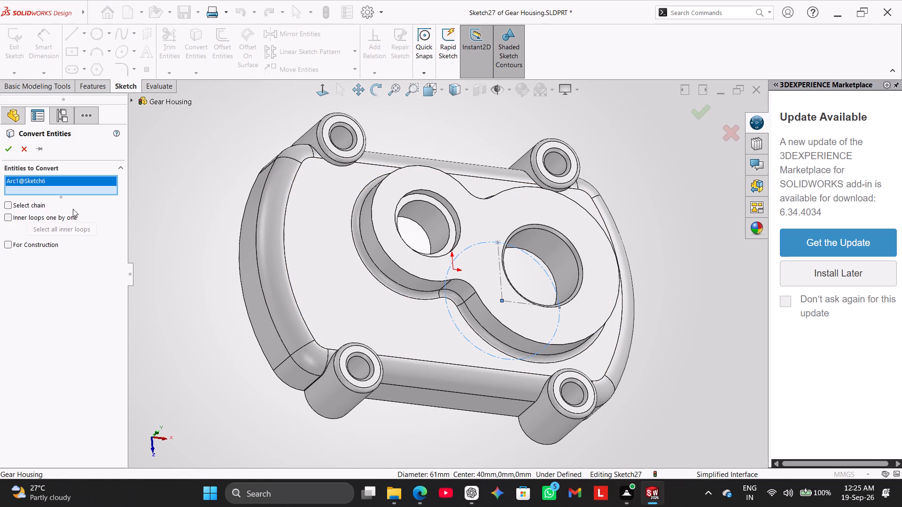
pyautogui.click(39, 206)
pyautogui.click(7, 145)
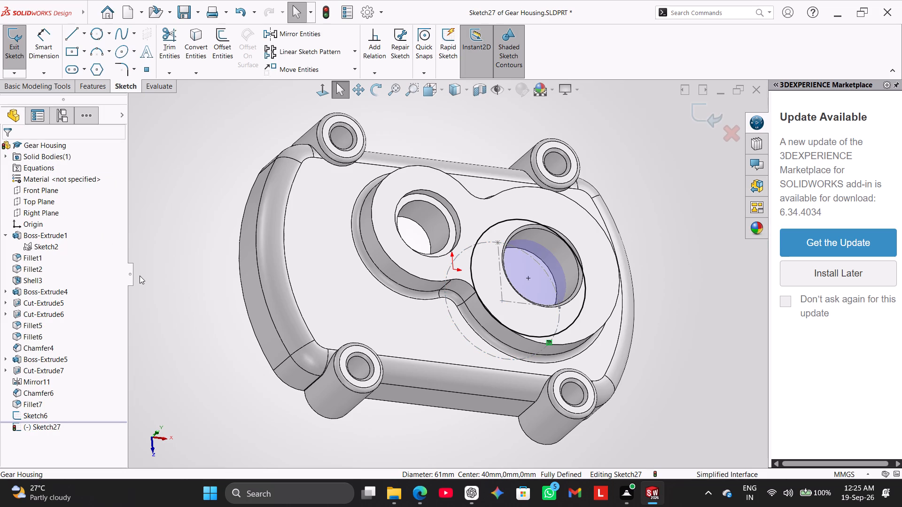
pyautogui.moveTo(175, 234); pyautogui.dragTo(184, 298, button='middle')
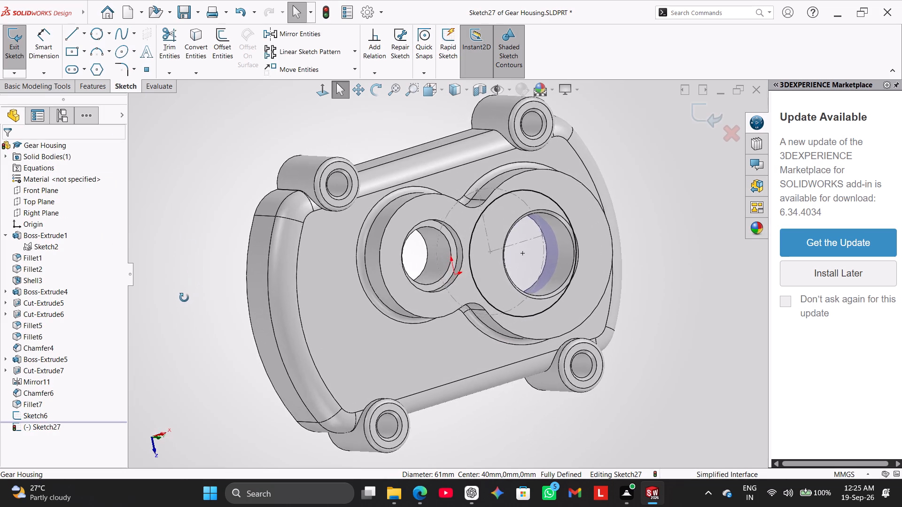
pyautogui.moveTo(184, 298); pyautogui.dragTo(220, 281, button='middle')
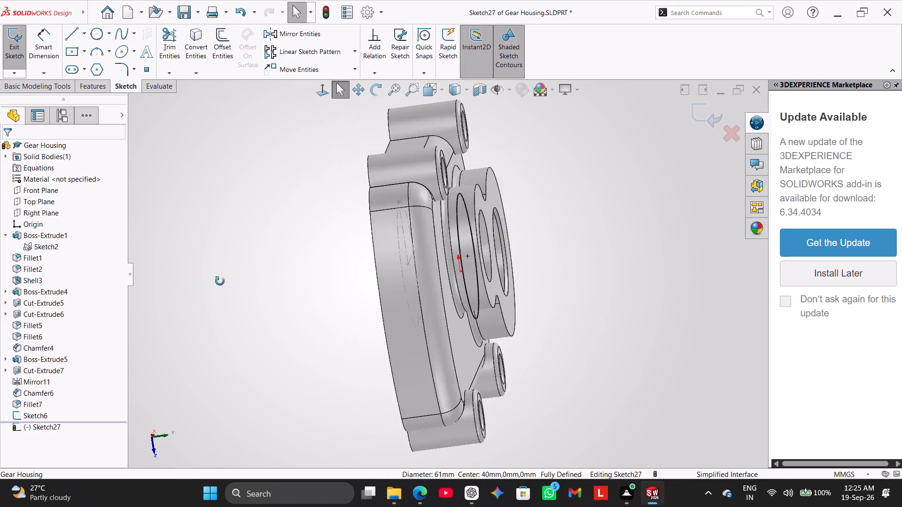
pyautogui.moveTo(220, 281); pyautogui.dragTo(156, 176, button='middle')
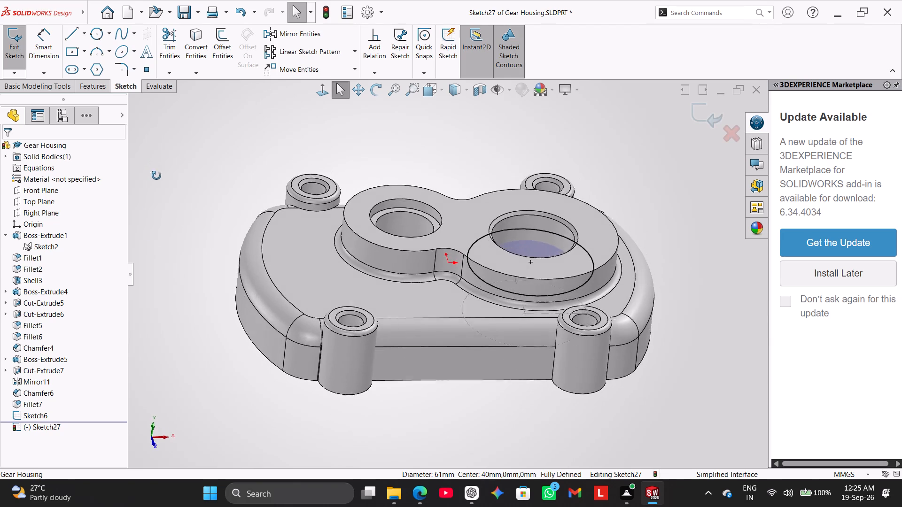
pyautogui.moveTo(156, 176); pyautogui.dragTo(159, 212, button='middle')
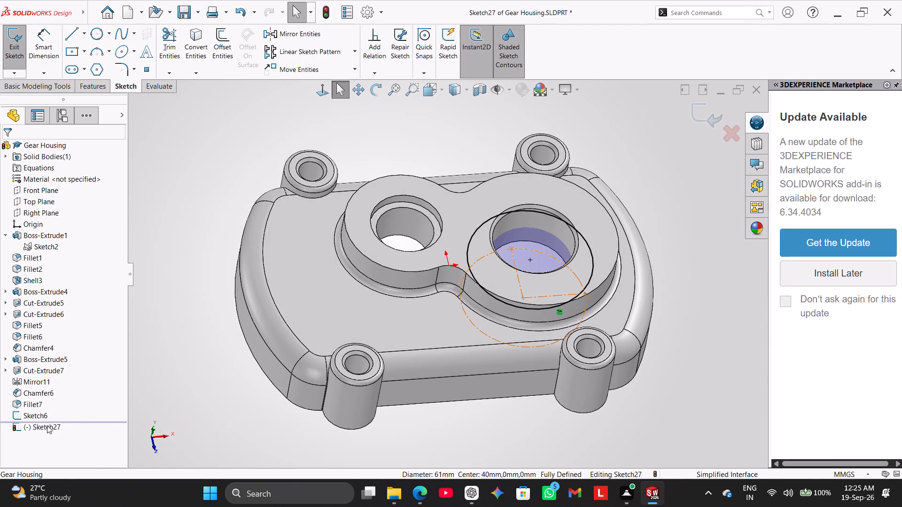
# Exit Sketch27, reopen it for editing, and examine the converted circle's position relative to the raised boss.
pyautogui.rightClick(47, 425)
pyautogui.click(197, 230)
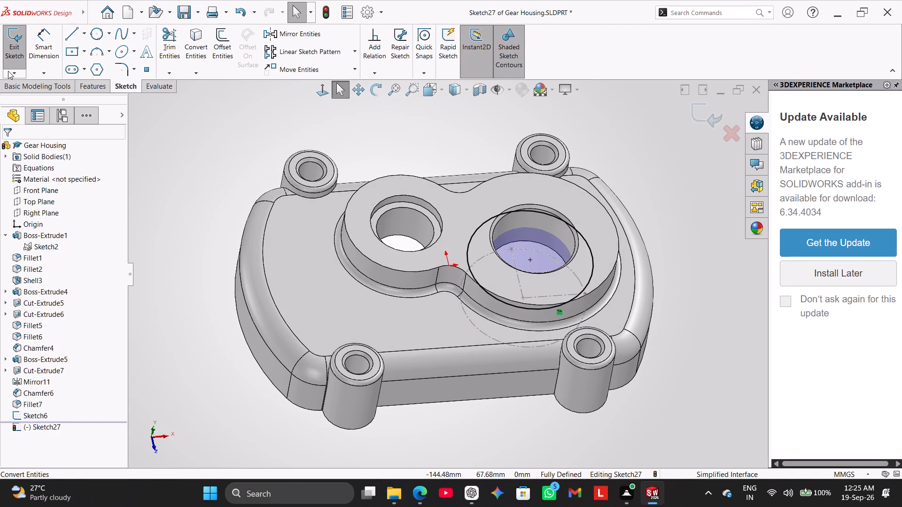
pyautogui.click(4, 48)
pyautogui.rightClick(45, 424)
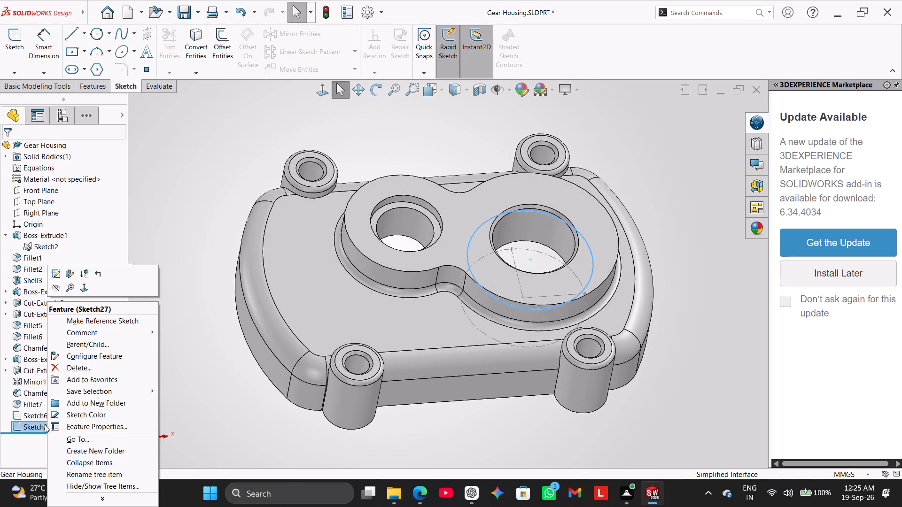
pyautogui.click(55, 272)
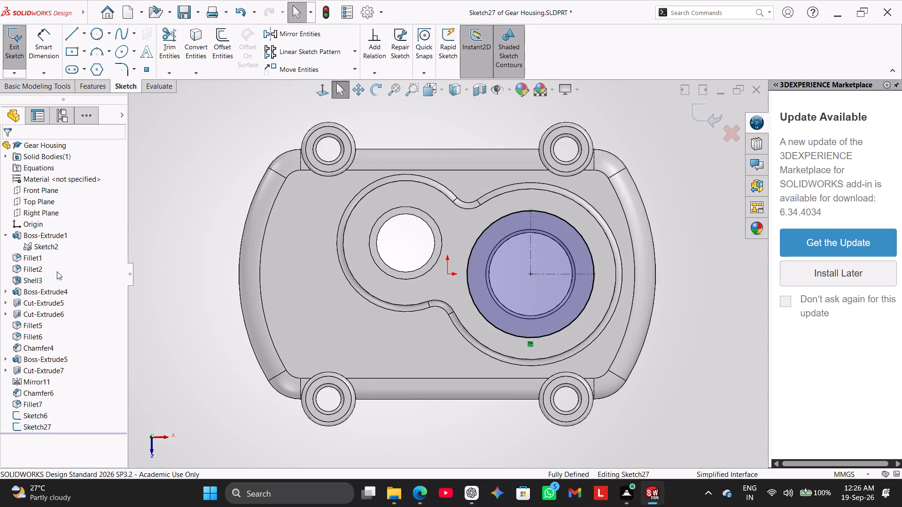
pyautogui.moveTo(178, 372); pyautogui.dragTo(207, 364, button='middle')
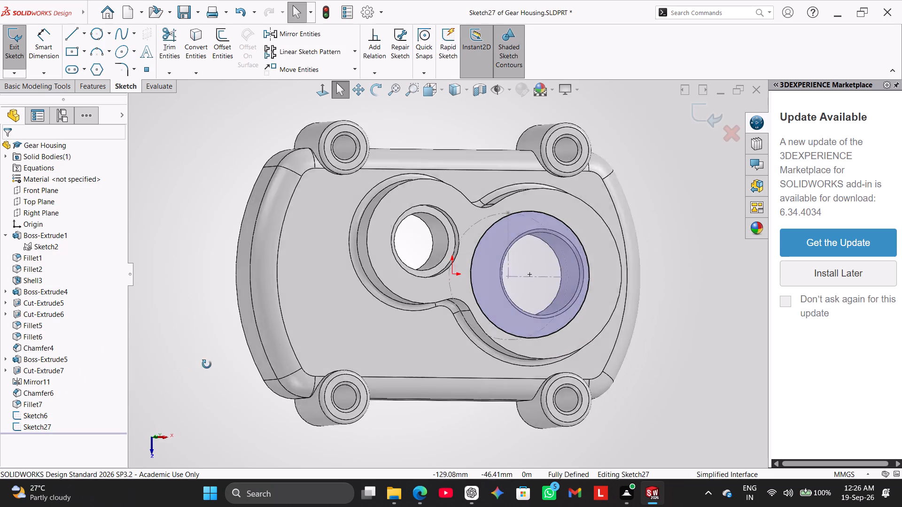
pyautogui.moveTo(207, 364); pyautogui.dragTo(210, 314, button='middle')
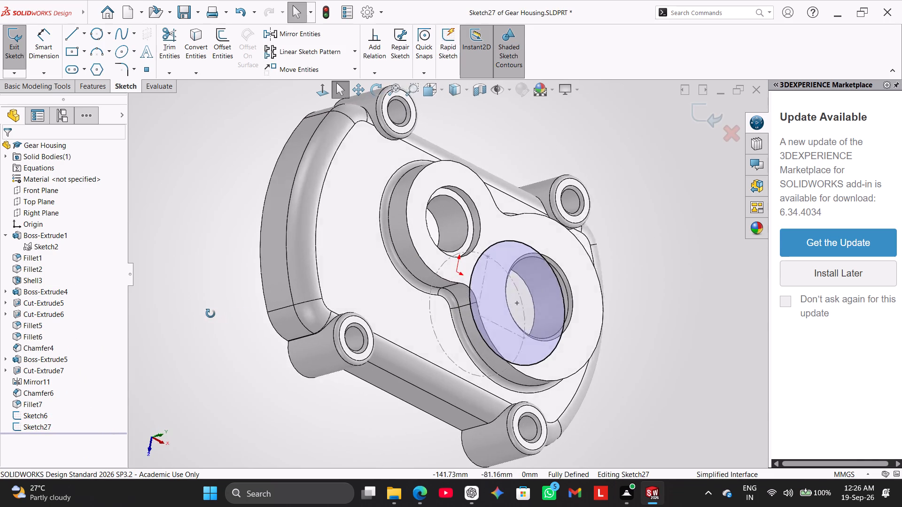
pyautogui.moveTo(210, 314); pyautogui.dragTo(209, 314, button='middle')
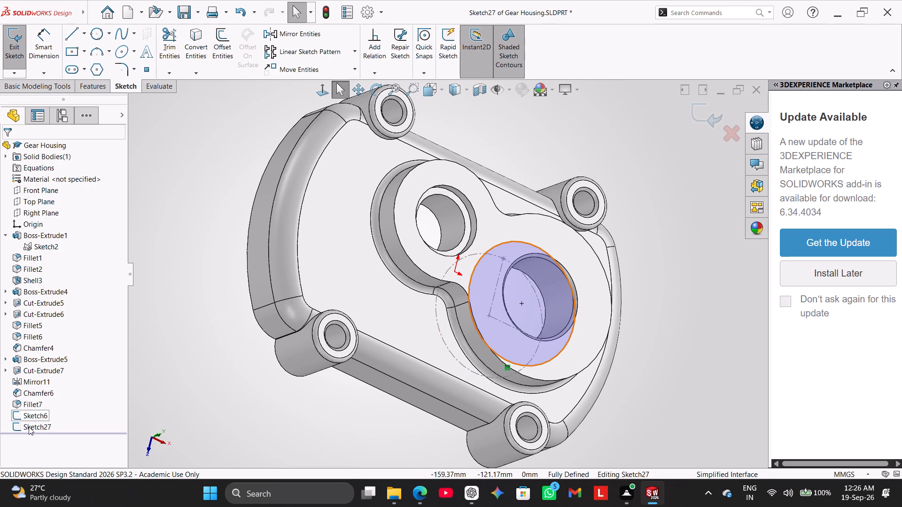
# Undo the conversion of the 61 mm circle and the sketch started for it on the flat outer face.
pyautogui.hotkey('ctrl', 'z')
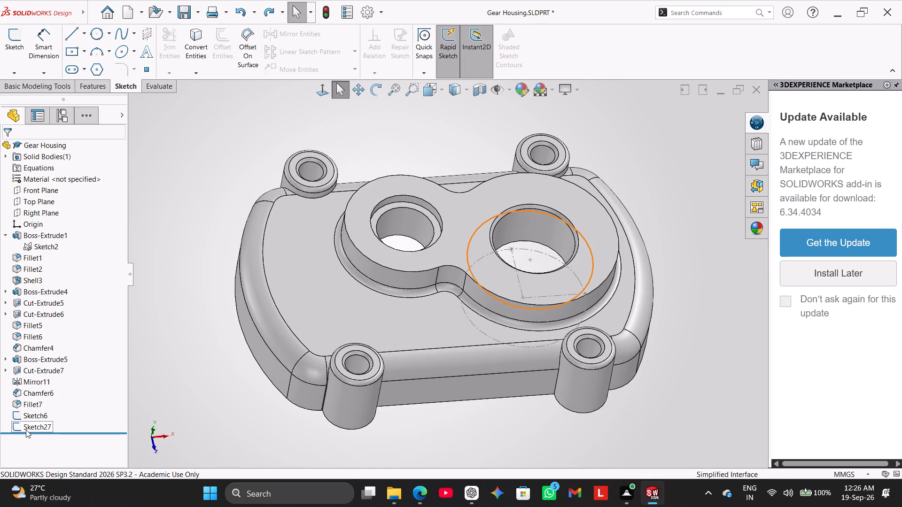
pyautogui.hotkey('ctrl', 'z')
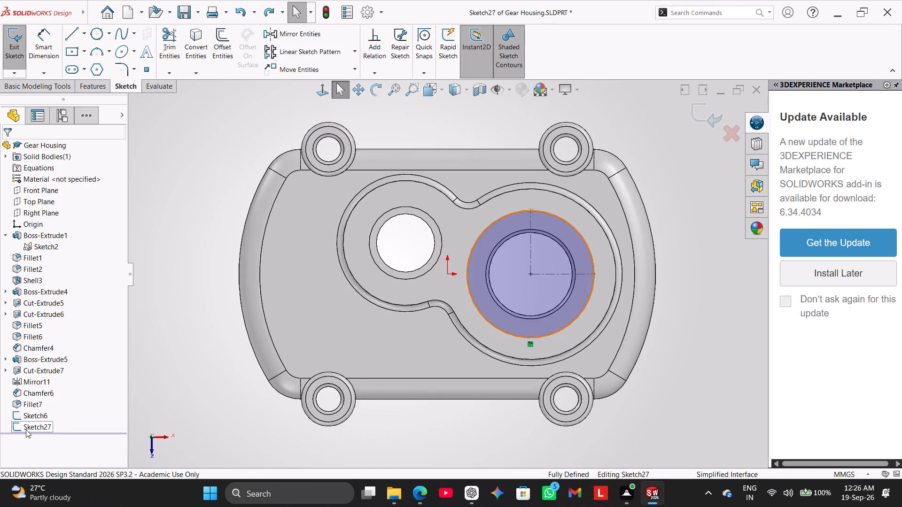
pyautogui.hotkey('ctrl', 'z')
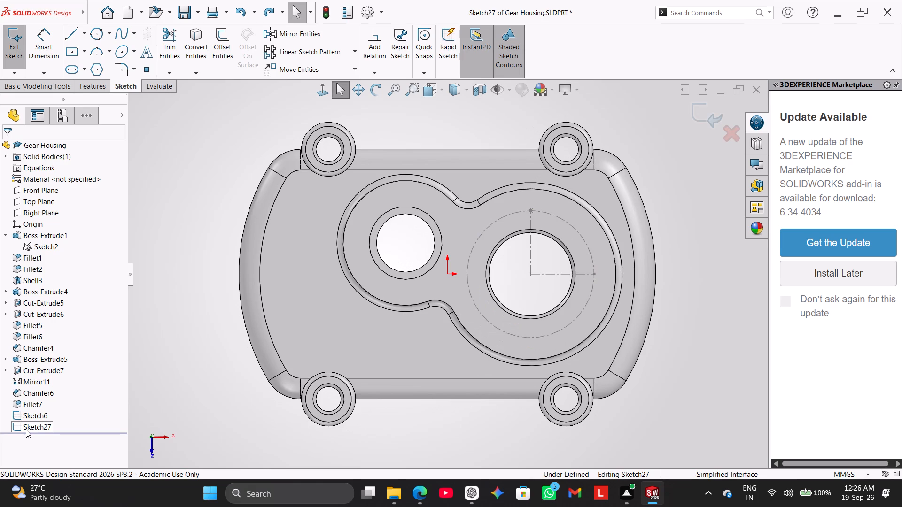
pyautogui.hotkey('ctrl', 'z')
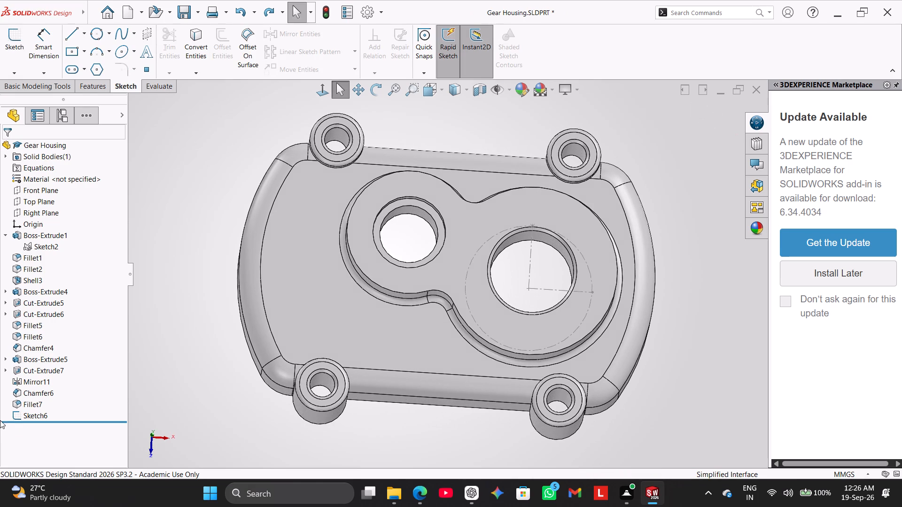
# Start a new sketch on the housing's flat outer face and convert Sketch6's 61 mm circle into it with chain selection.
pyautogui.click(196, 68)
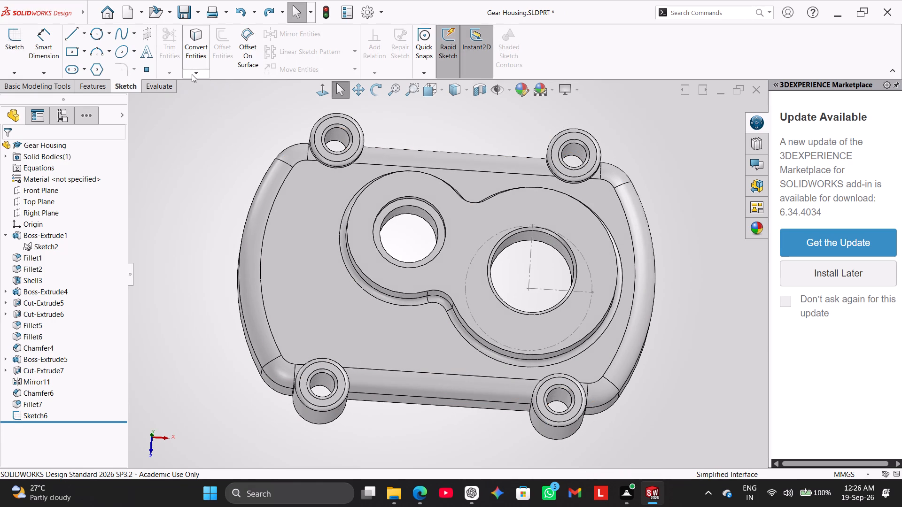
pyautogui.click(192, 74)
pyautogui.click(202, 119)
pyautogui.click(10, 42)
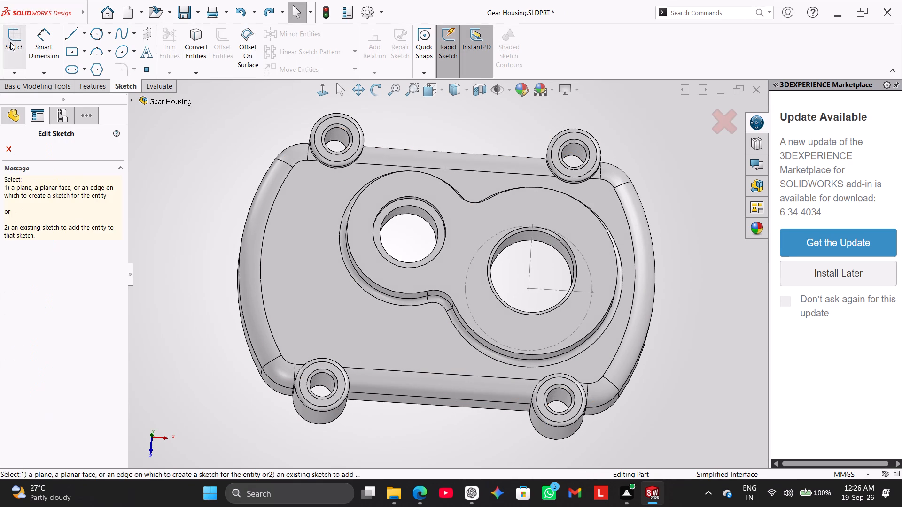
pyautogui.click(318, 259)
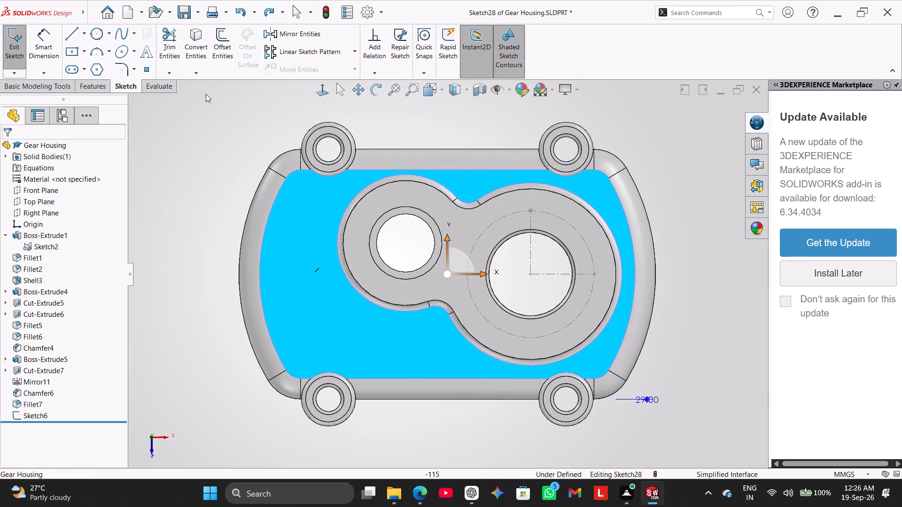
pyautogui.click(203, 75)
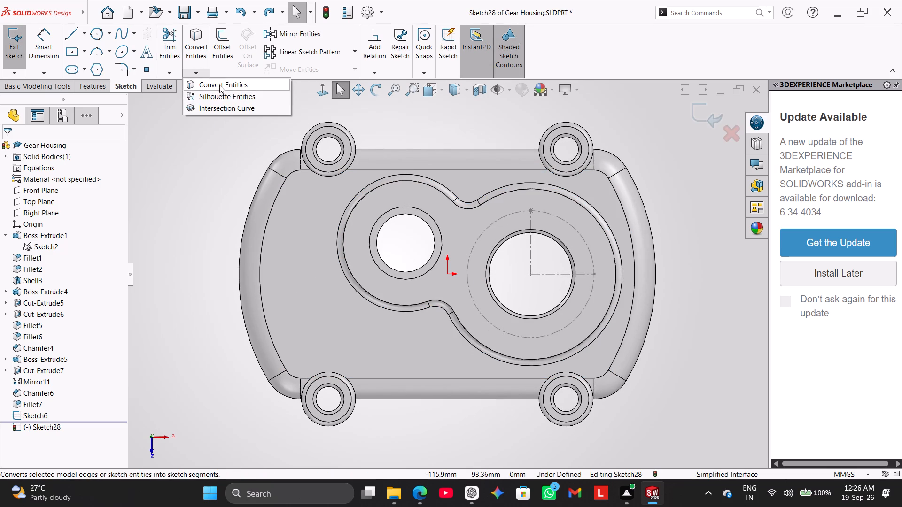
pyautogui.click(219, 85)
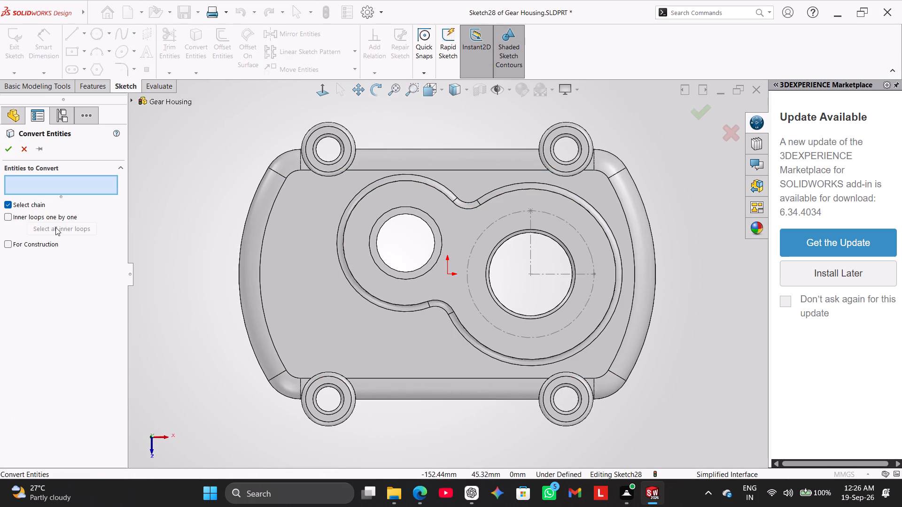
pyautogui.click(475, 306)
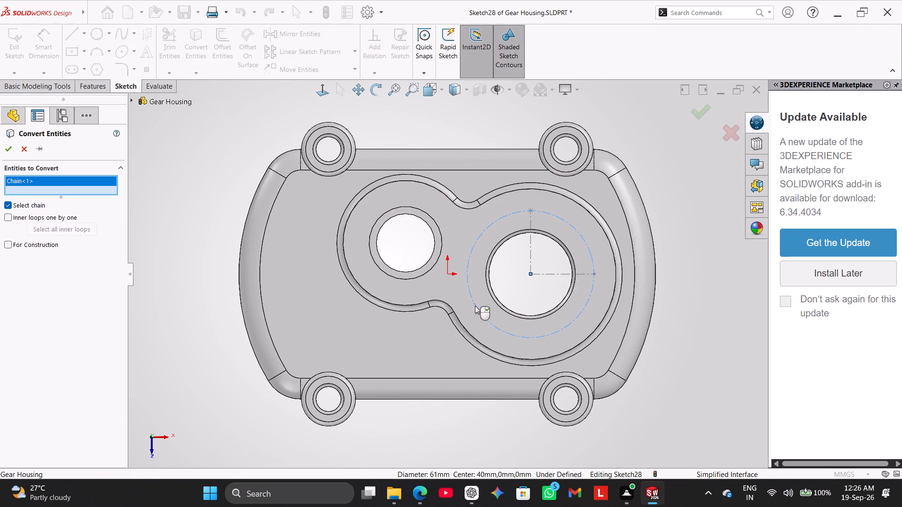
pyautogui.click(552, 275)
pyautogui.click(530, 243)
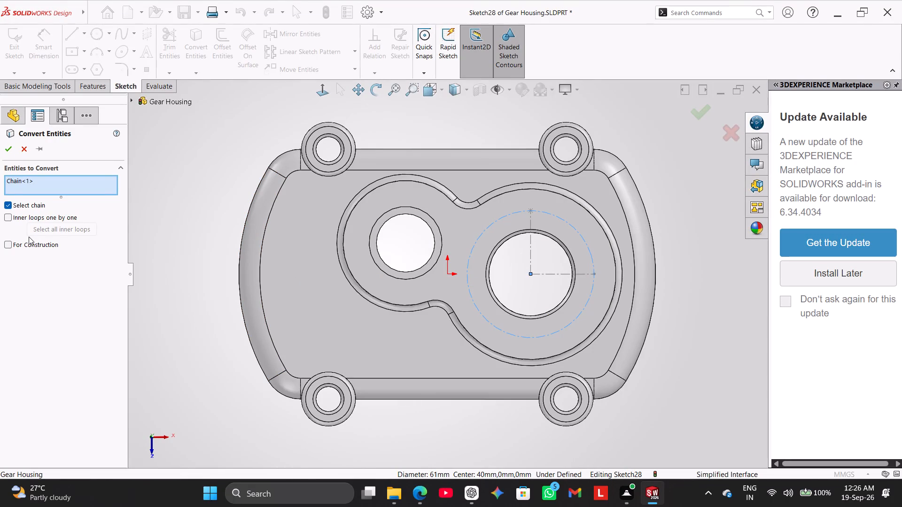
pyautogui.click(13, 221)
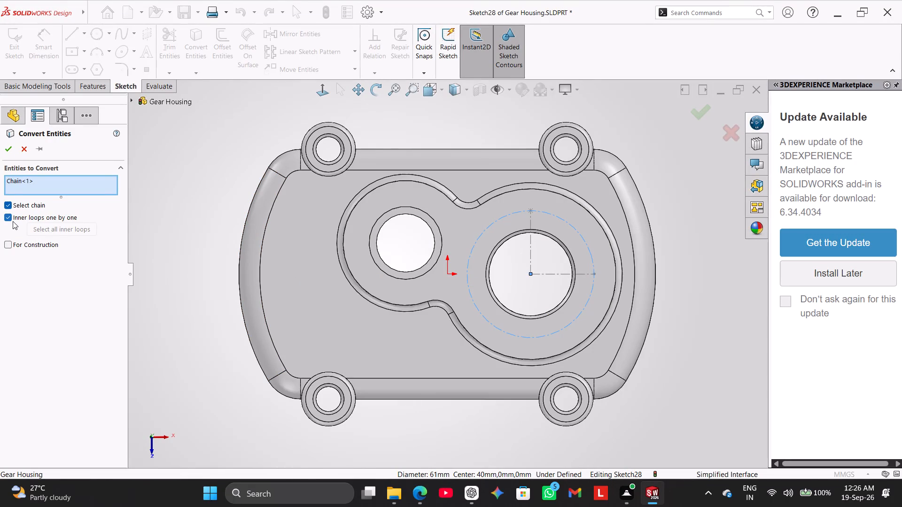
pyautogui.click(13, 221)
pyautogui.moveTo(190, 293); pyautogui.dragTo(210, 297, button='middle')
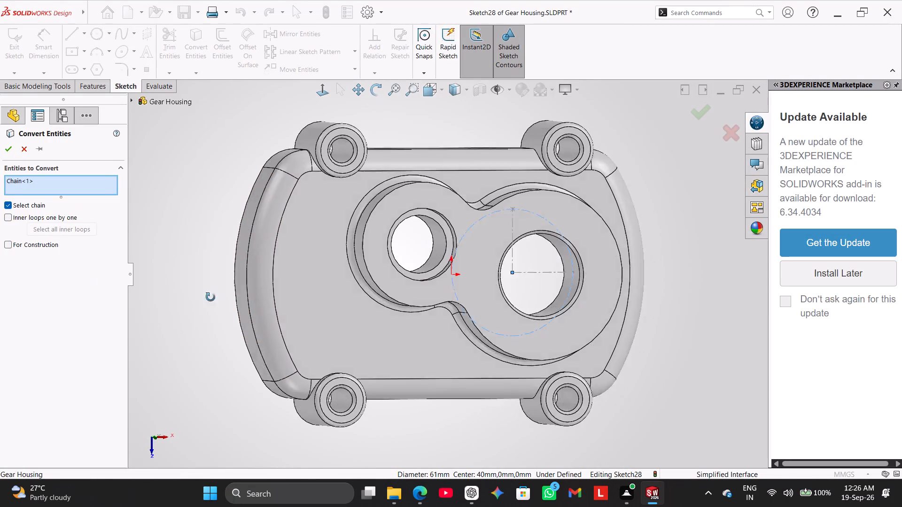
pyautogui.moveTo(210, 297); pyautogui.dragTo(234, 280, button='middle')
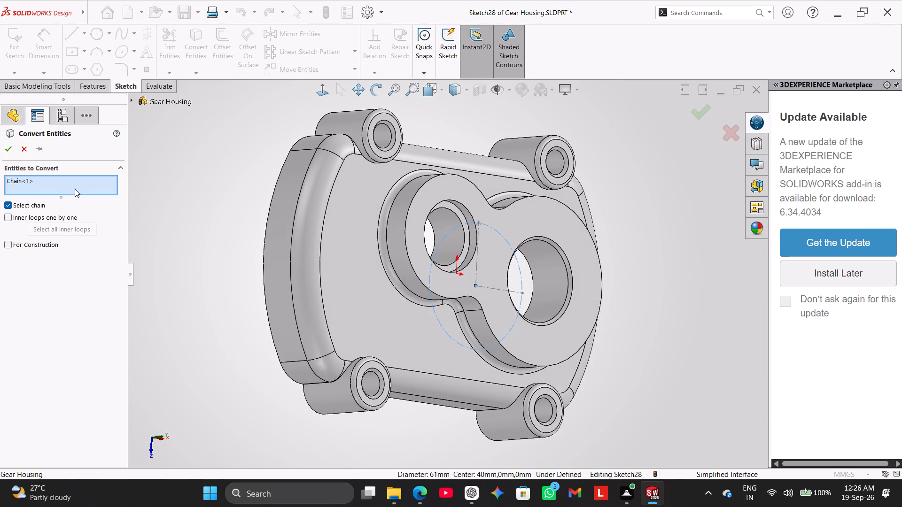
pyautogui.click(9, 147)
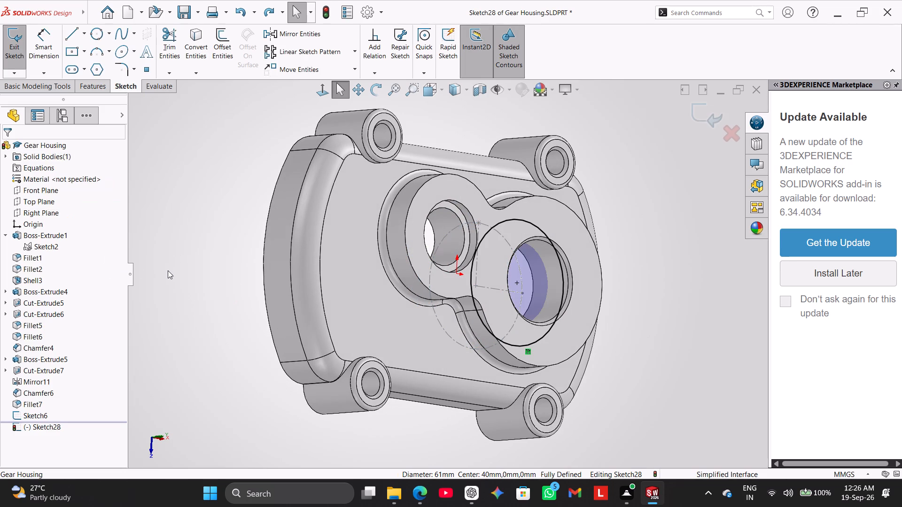
# Exit Sketch28, reopen it for editing, and examine the converted circle's position against the raised boss from an angle.
pyautogui.click(168, 271)
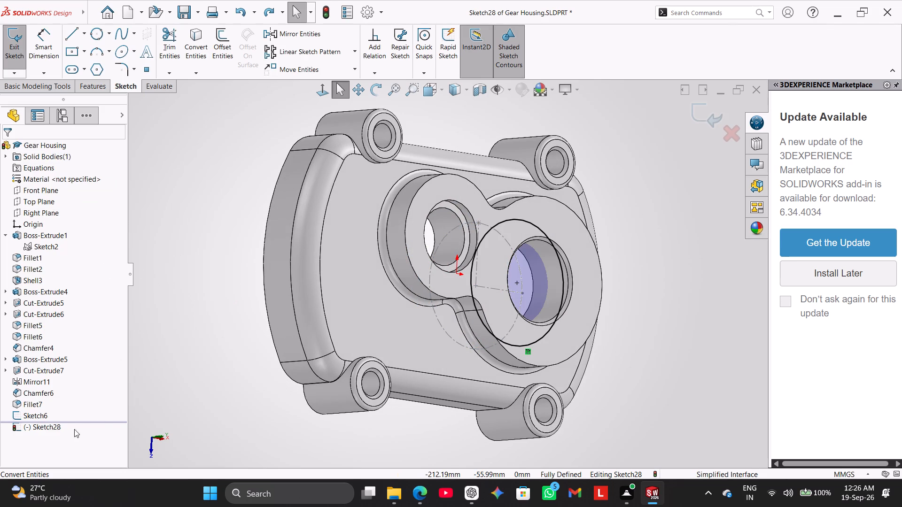
pyautogui.rightClick(55, 423)
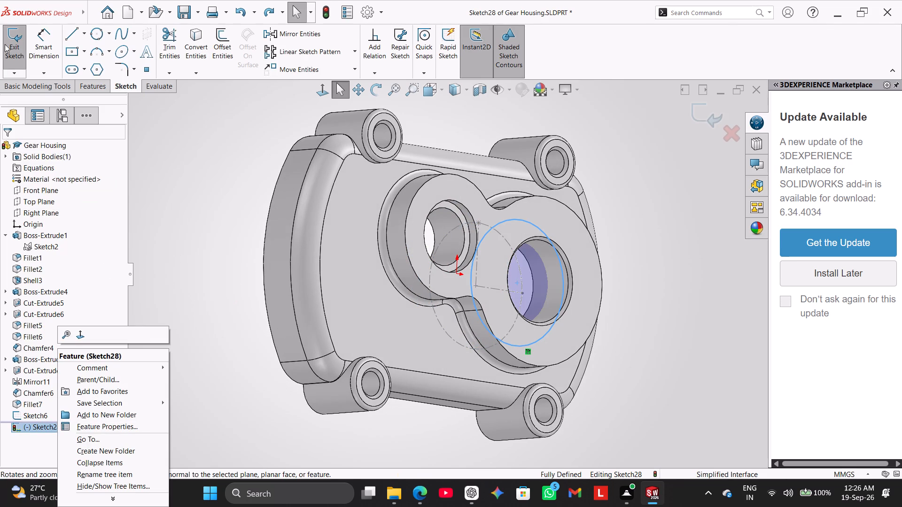
pyautogui.click(6, 44)
pyautogui.rightClick(40, 428)
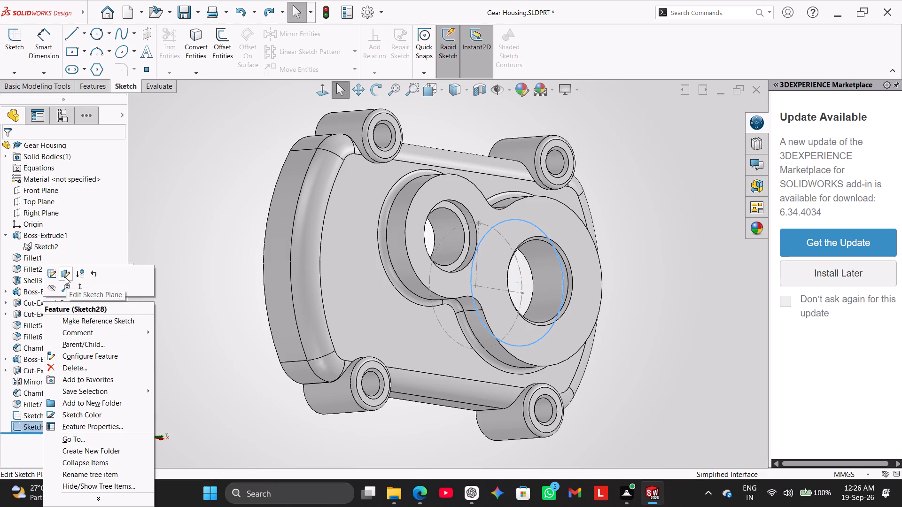
pyautogui.click(55, 272)
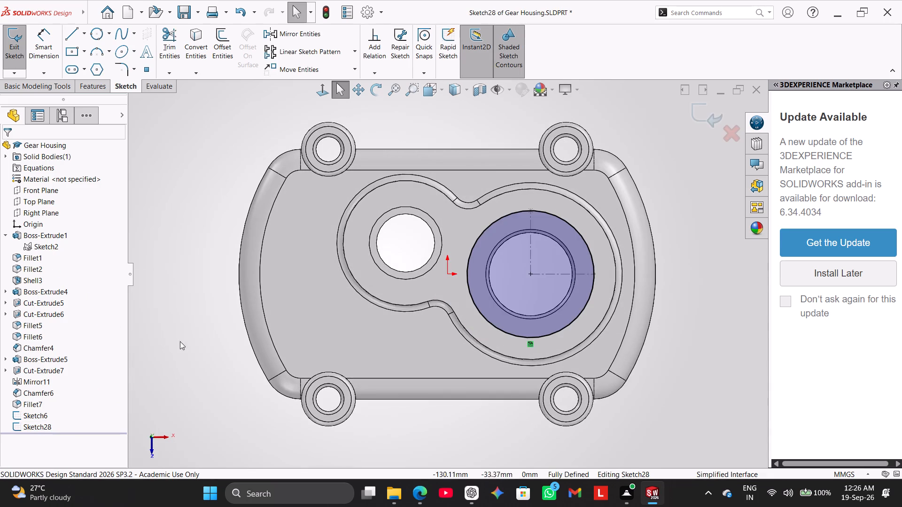
pyautogui.moveTo(189, 338); pyautogui.dragTo(233, 316, button='middle')
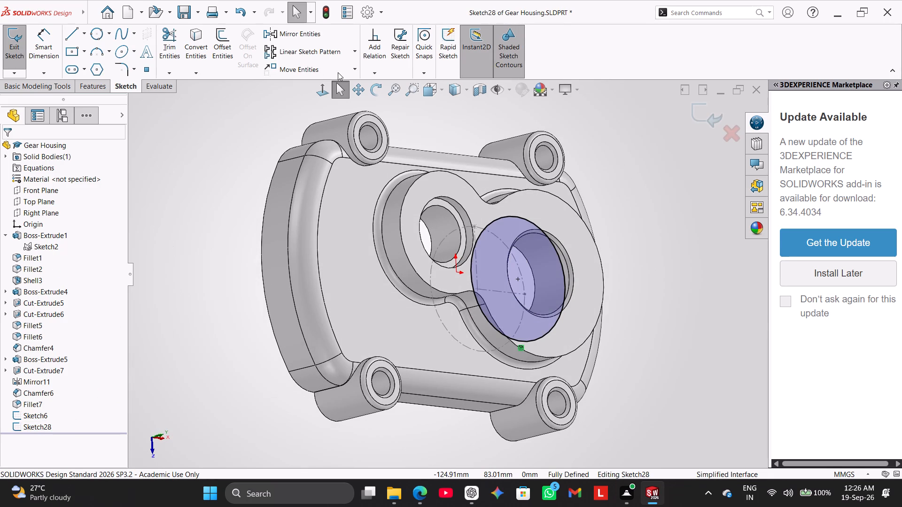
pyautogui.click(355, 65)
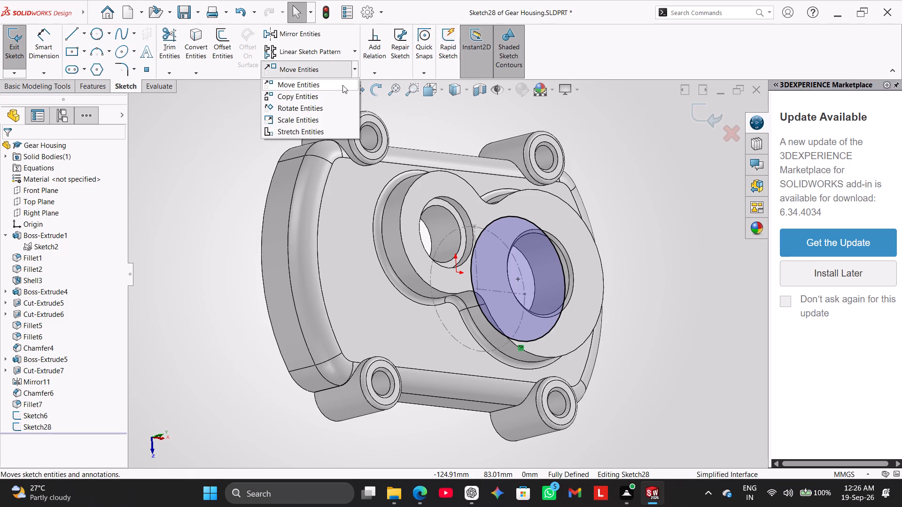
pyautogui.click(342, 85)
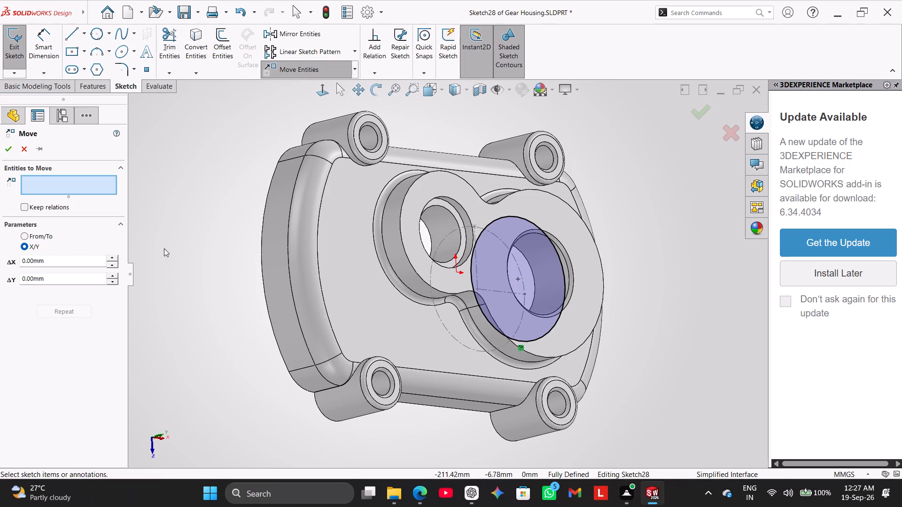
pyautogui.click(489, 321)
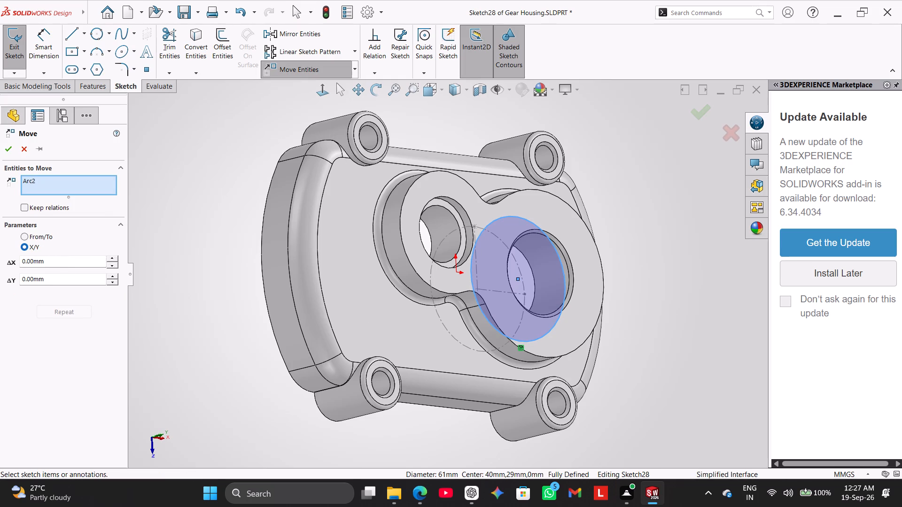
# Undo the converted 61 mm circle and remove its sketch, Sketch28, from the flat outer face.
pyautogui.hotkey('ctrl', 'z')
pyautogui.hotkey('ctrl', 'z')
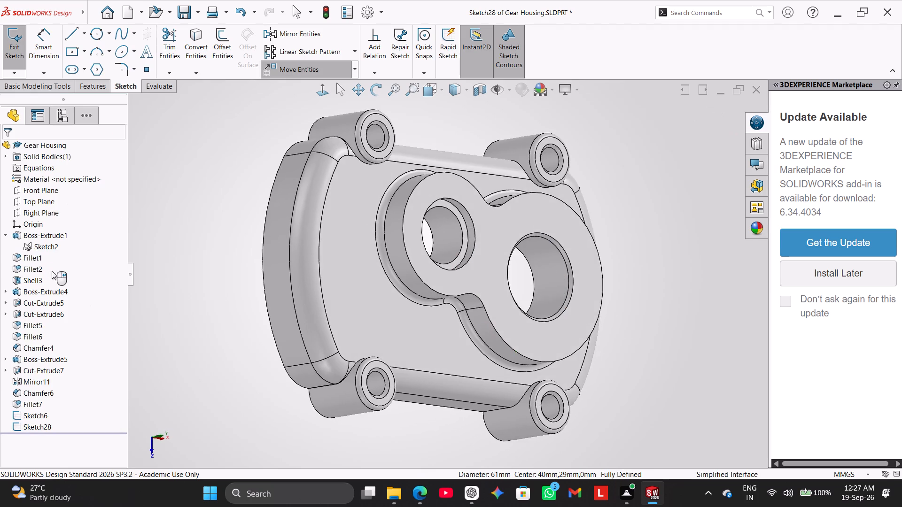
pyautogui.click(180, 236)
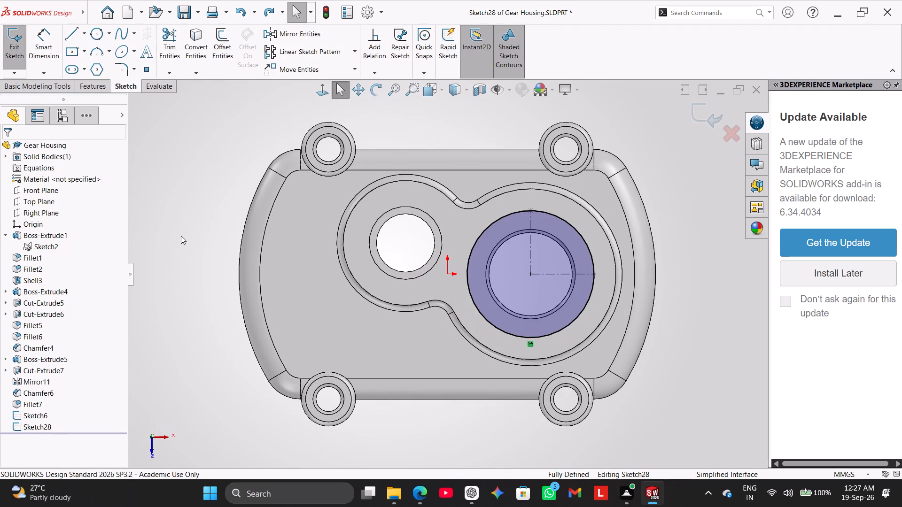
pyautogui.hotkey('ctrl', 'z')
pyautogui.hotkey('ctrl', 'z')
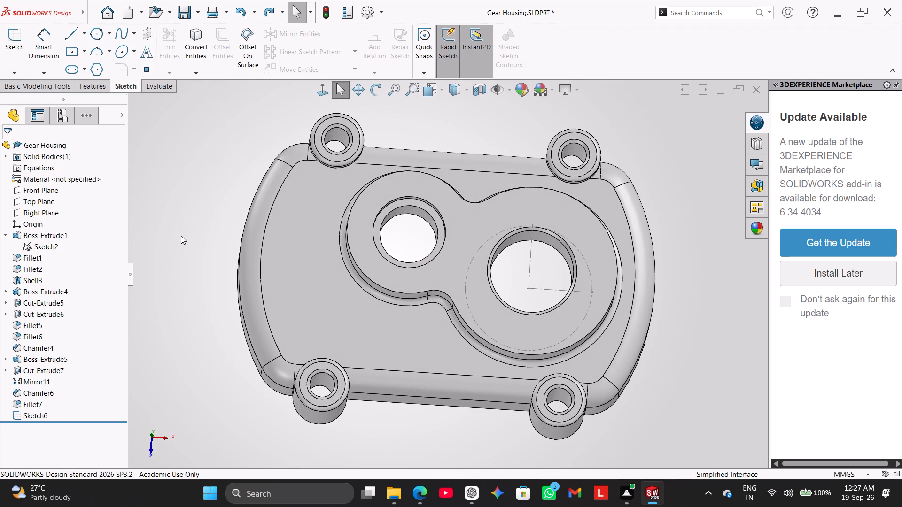
# Undo the deletion of Sketch9 at the end of the gear housing's feature history.
pyautogui.hotkey('ctrl', 'z')
pyautogui.hotkey('ctrl', 'z')
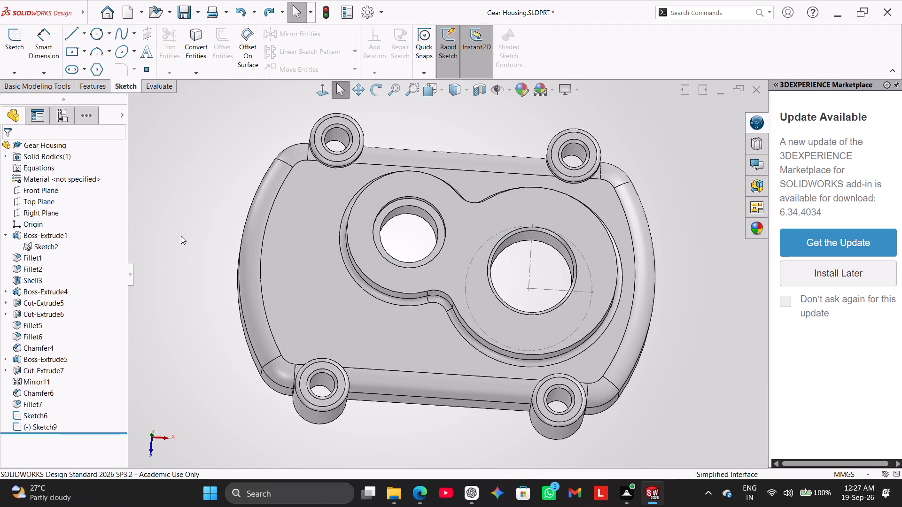
# Delete Sketch9 and Sketch6 from the end of the gear housing's feature history.
pyautogui.rightClick(59, 424)
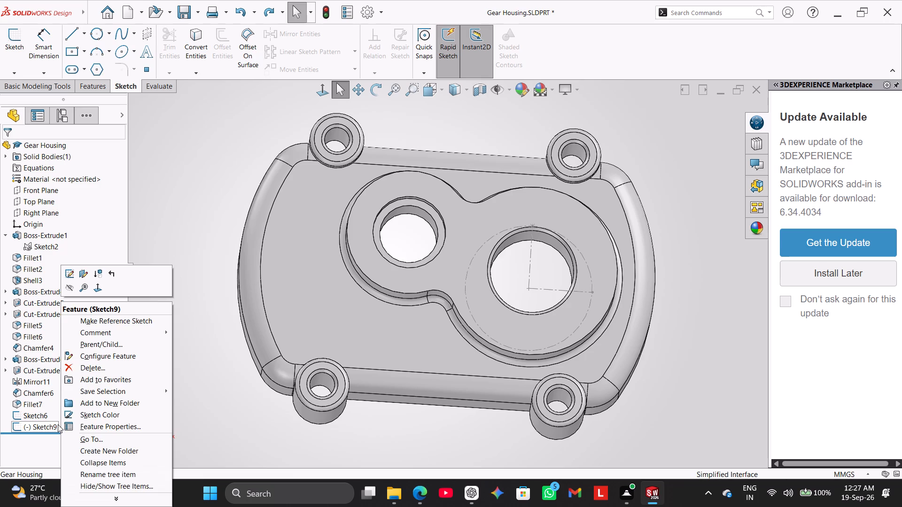
pyautogui.click(88, 373)
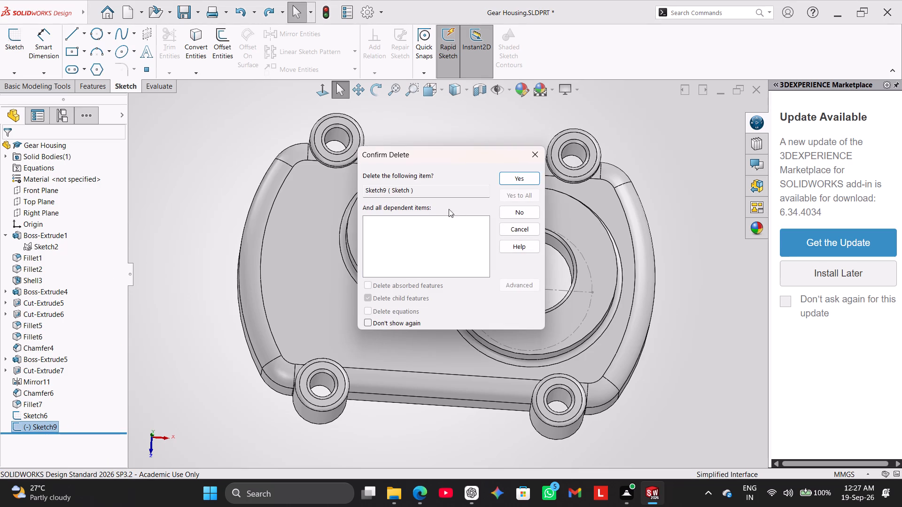
pyautogui.click(510, 185)
pyautogui.rightClick(32, 416)
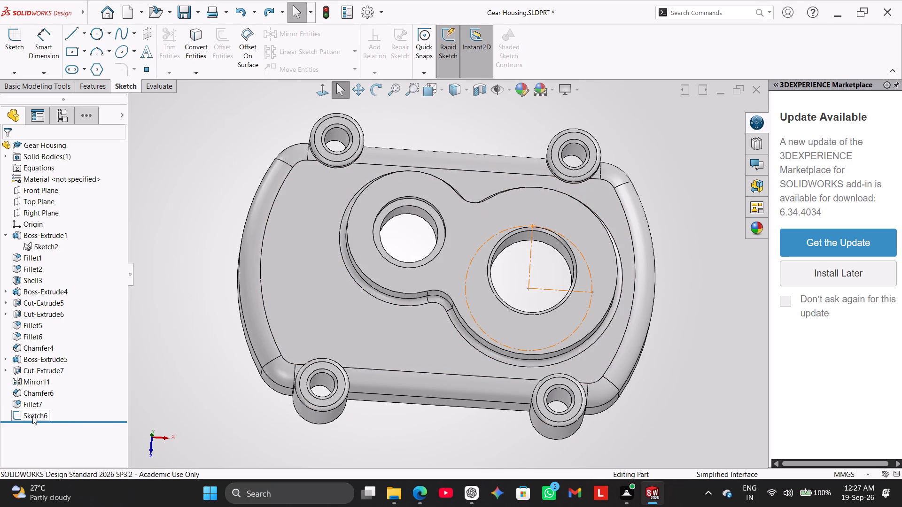
pyautogui.click(111, 369)
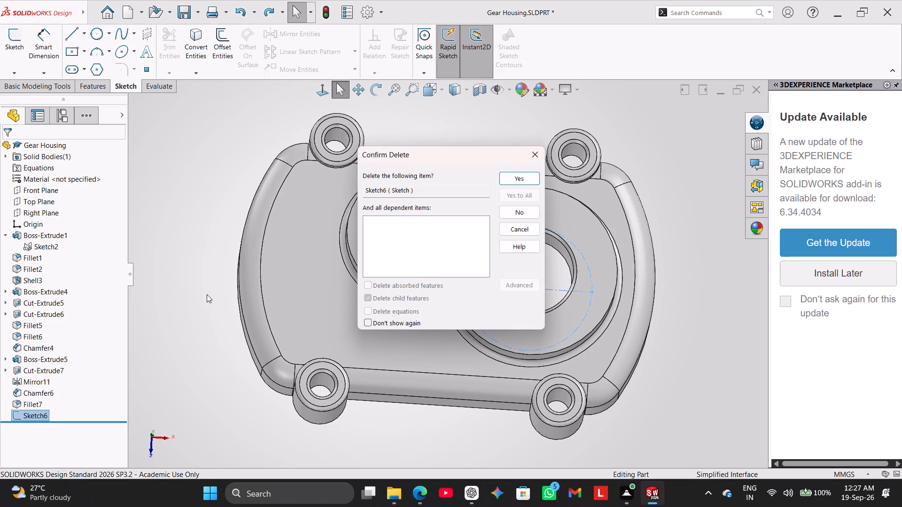
pyautogui.click(528, 178)
# Start a sketch on the raised boss's flat outer face and draw a circle about 66 mm in diameter, concentric with the larger bore.
pyautogui.rightClick(483, 232)
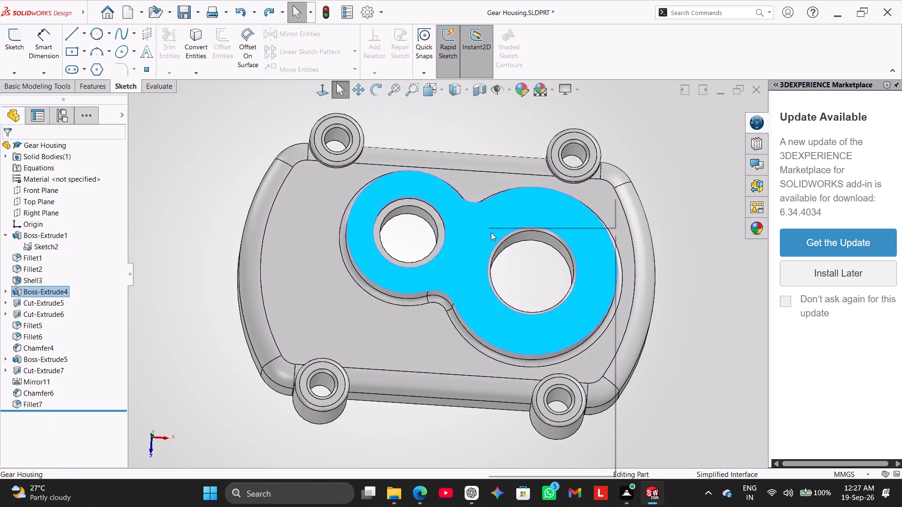
pyautogui.click(506, 219)
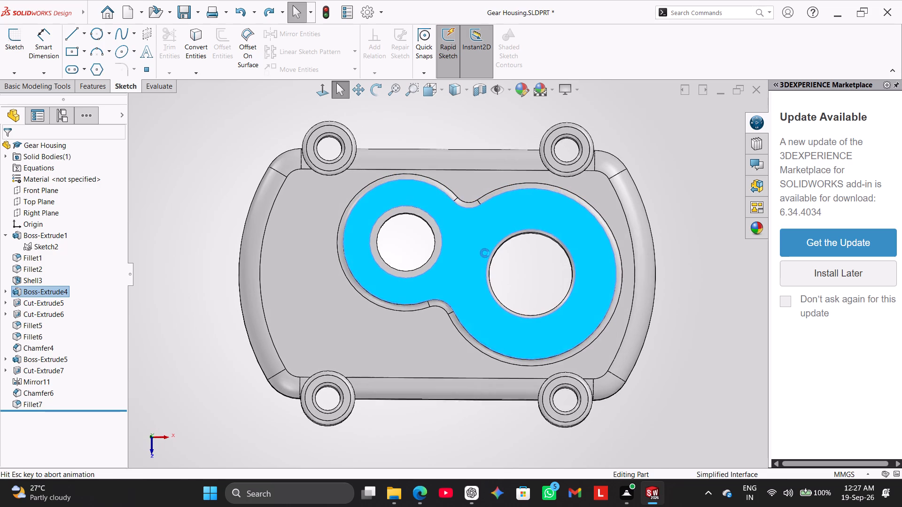
pyautogui.click(169, 182)
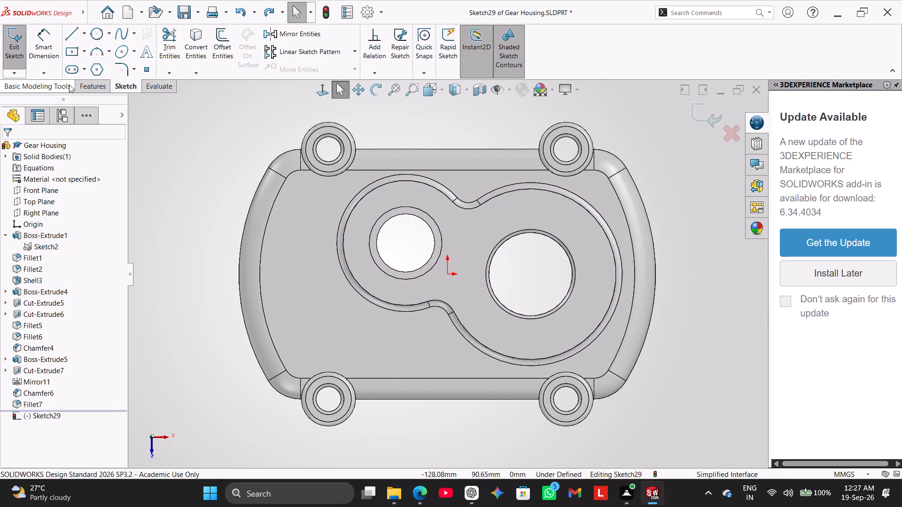
pyautogui.click(109, 37)
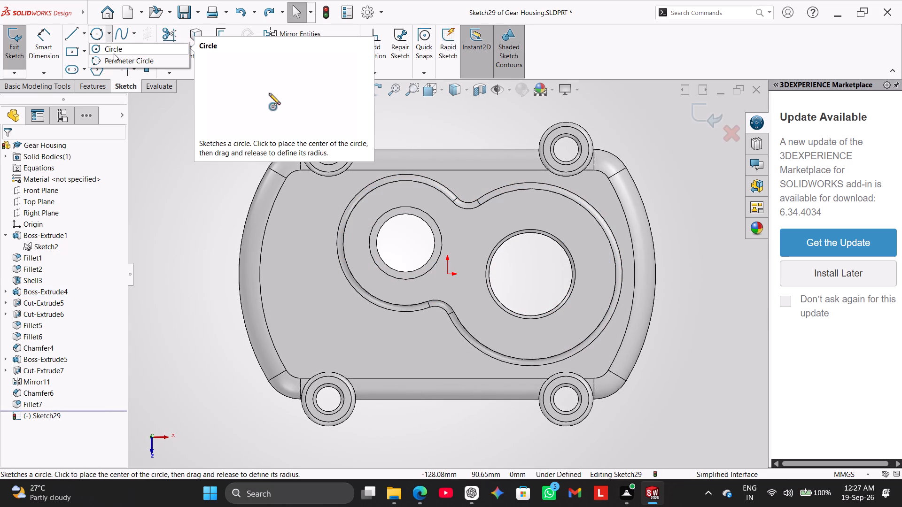
pyautogui.click(114, 51)
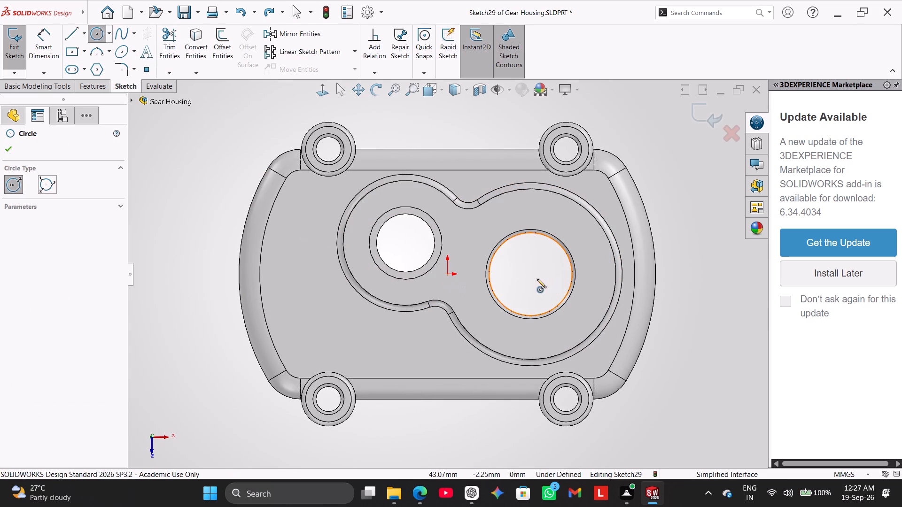
pyautogui.click(529, 274)
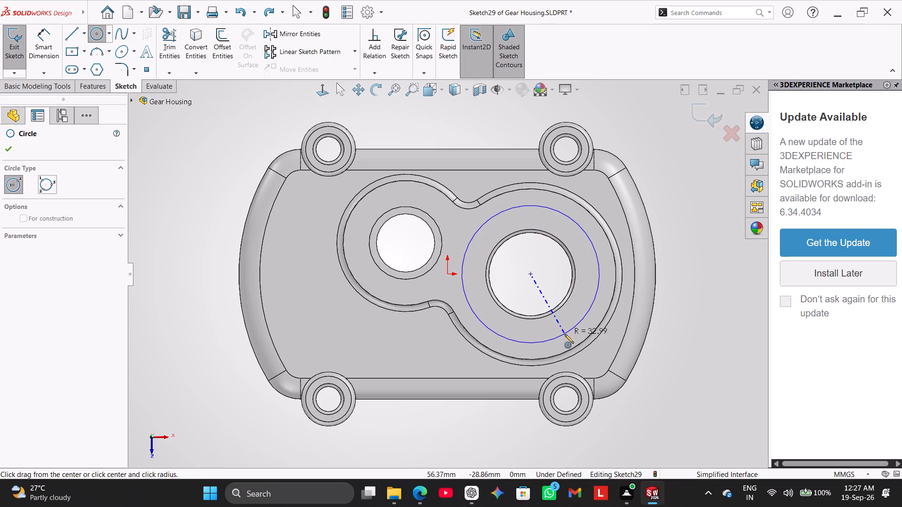
pyautogui.click(565, 334)
# Dimension the new circle around the larger bore and set its diameter to 61 mm.
pyautogui.click(52, 38)
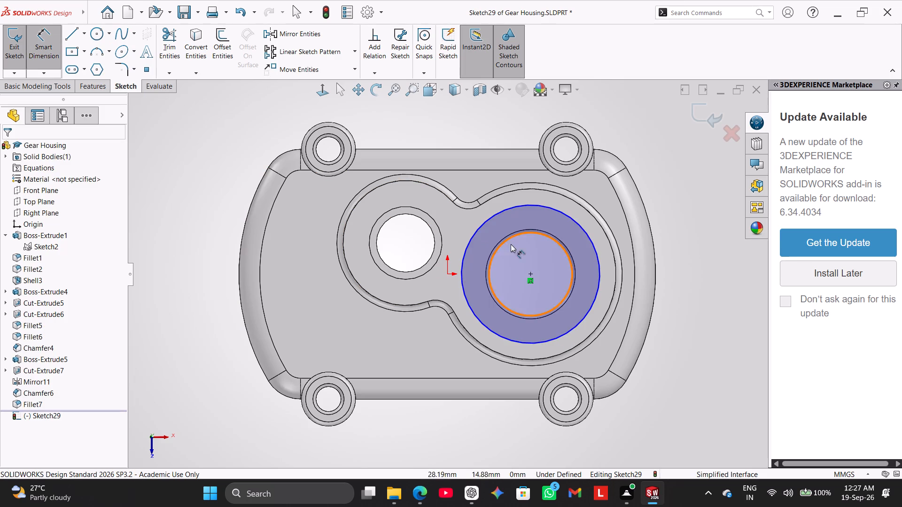
pyautogui.click(480, 228)
pyautogui.click(671, 180)
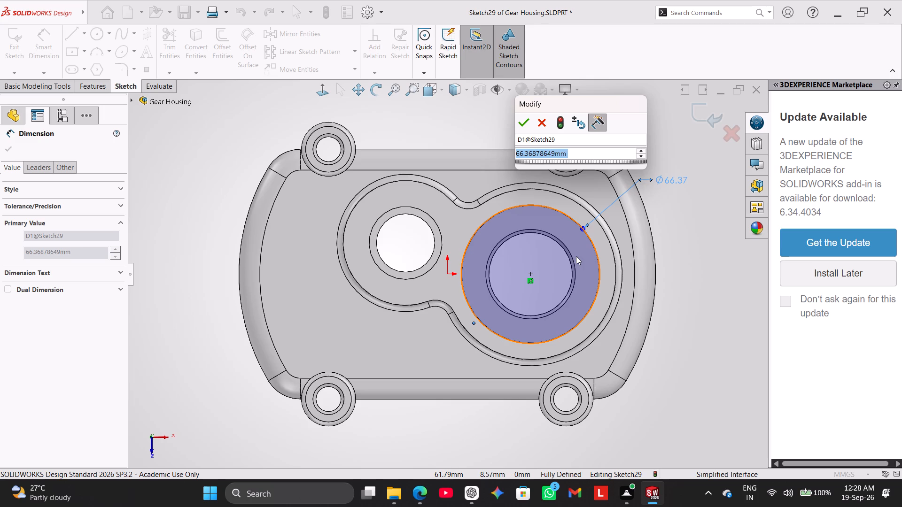
pyautogui.write('61')
pyautogui.press('Return')
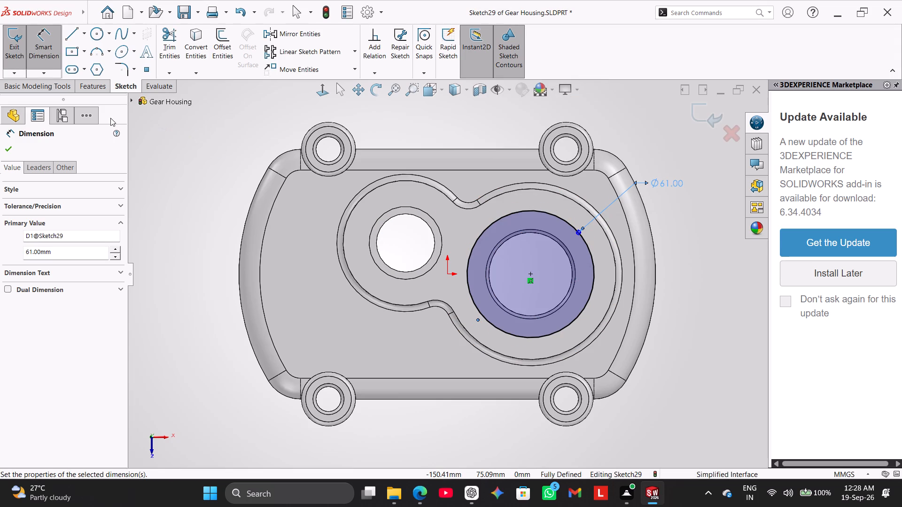
pyautogui.click(8, 149)
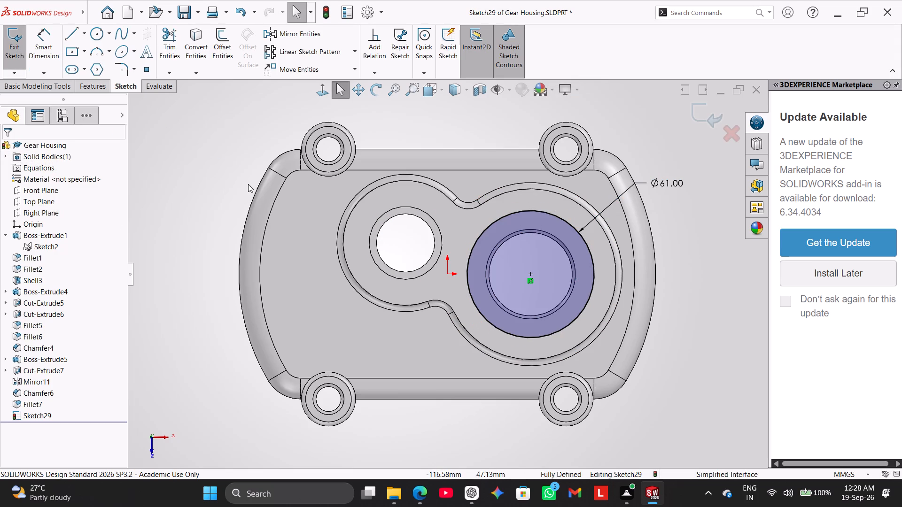
# Convert the 61 mm circle to construction geometry.
pyautogui.rightClick(532, 210)
pyautogui.click(555, 195)
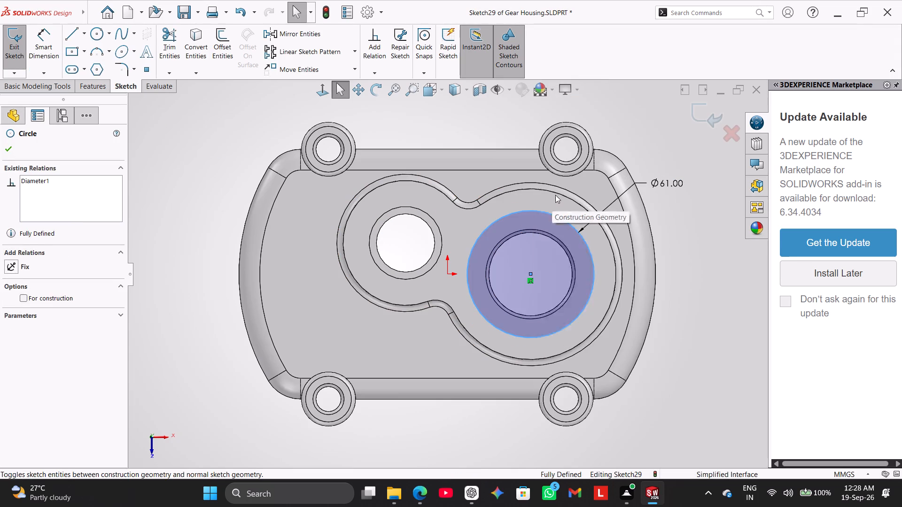
# Draw a vertical construction centerline from the larger bore's centre up to the 61 mm circle and exit the sketch.
pyautogui.moveTo(201, 256); pyautogui.dragTo(254, 219, button='middle')
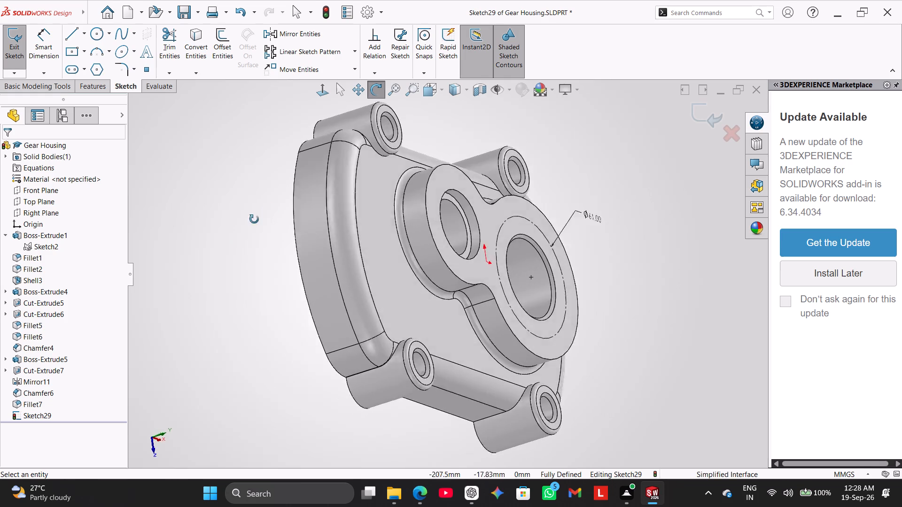
pyautogui.moveTo(254, 219); pyautogui.dragTo(218, 238, button='middle')
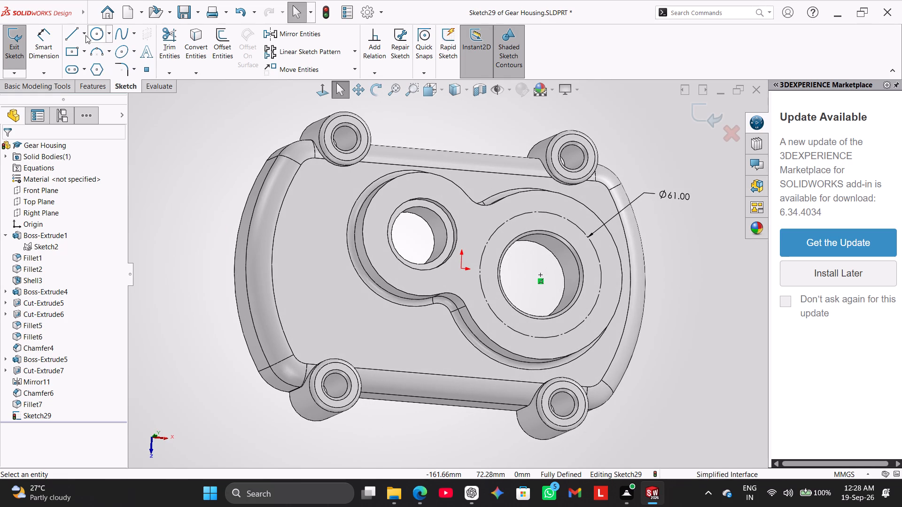
pyautogui.click(86, 35)
pyautogui.click(100, 61)
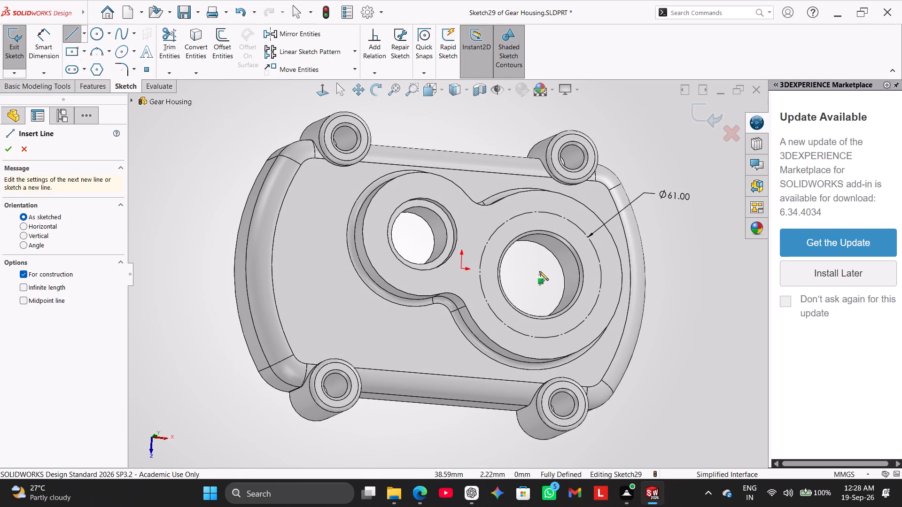
pyautogui.click(540, 277)
pyautogui.click(544, 213)
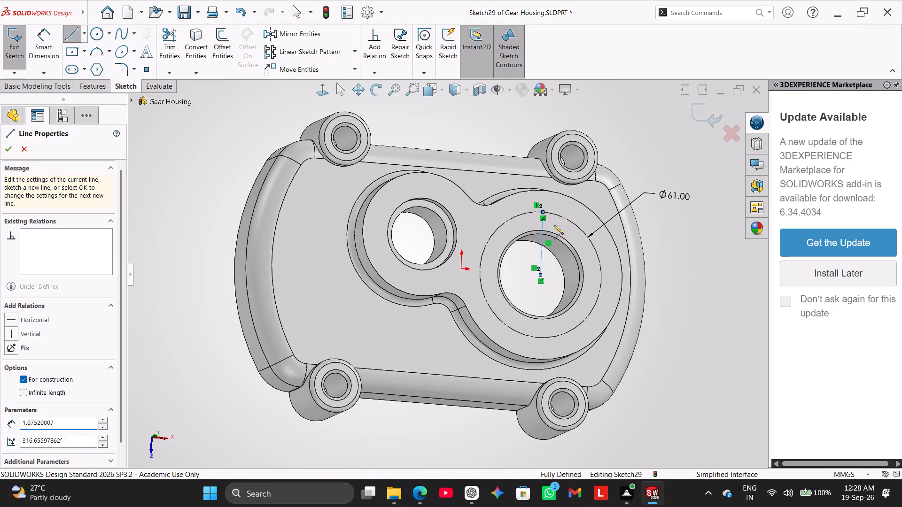
pyautogui.rightClick(699, 232)
pyautogui.click(712, 252)
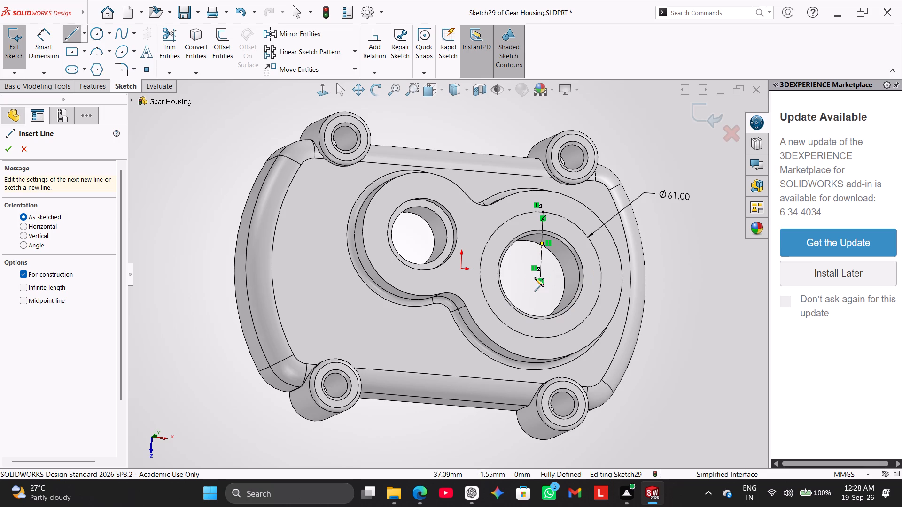
pyautogui.click(540, 276)
pyautogui.rightClick(474, 132)
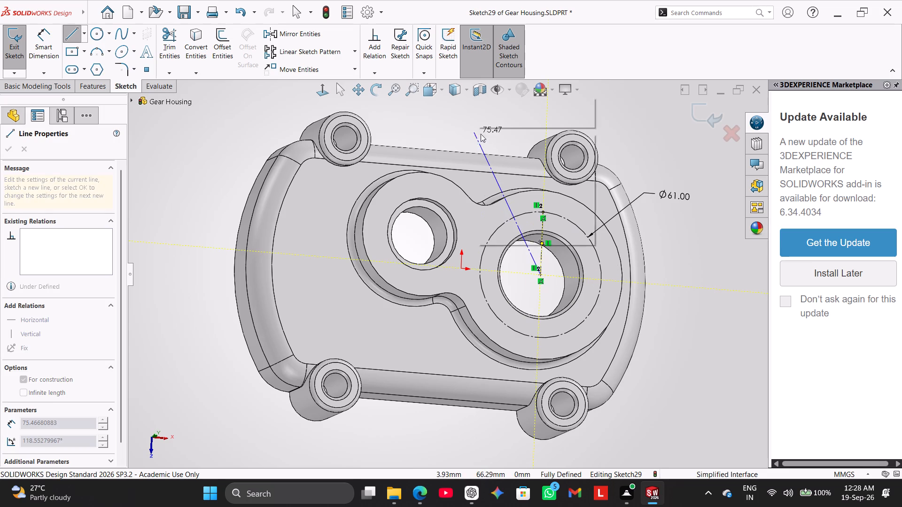
pyautogui.click(504, 145)
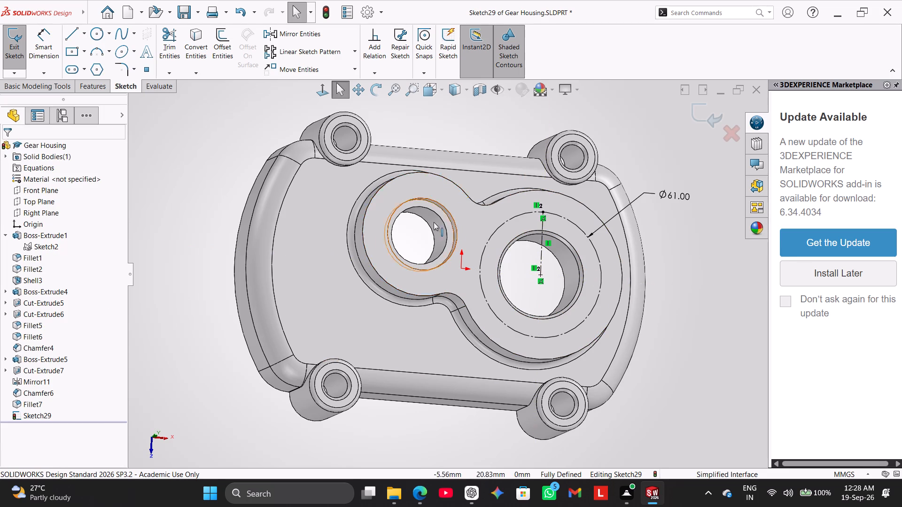
pyautogui.moveTo(218, 206); pyautogui.dragTo(196, 242, button='middle')
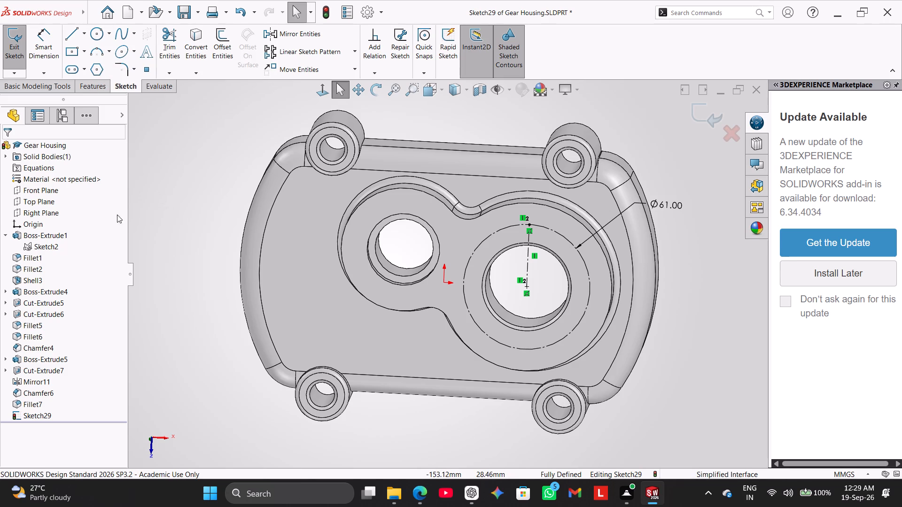
pyautogui.click(17, 45)
# Start a Hole Wizard hole and position it where the vertical centerline meets the 61 mm construction circle.
pyautogui.click(101, 85)
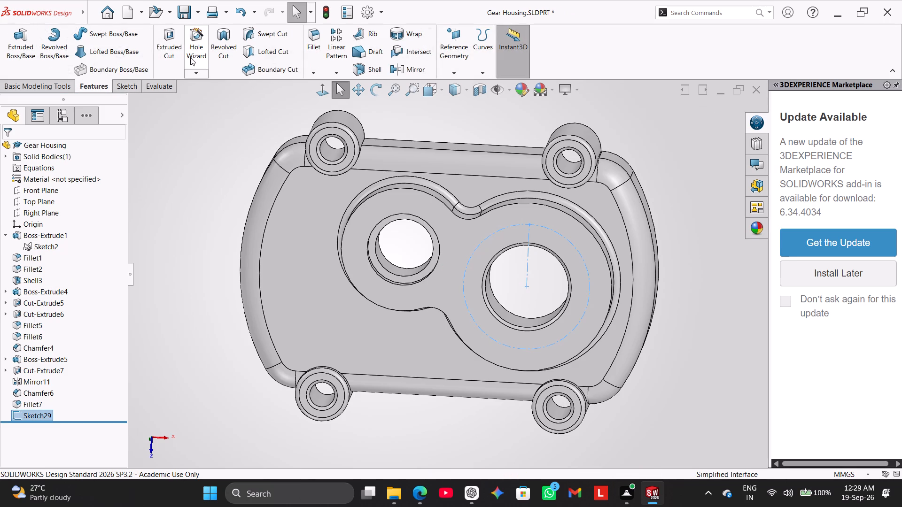
pyautogui.click(193, 56)
pyautogui.click(66, 170)
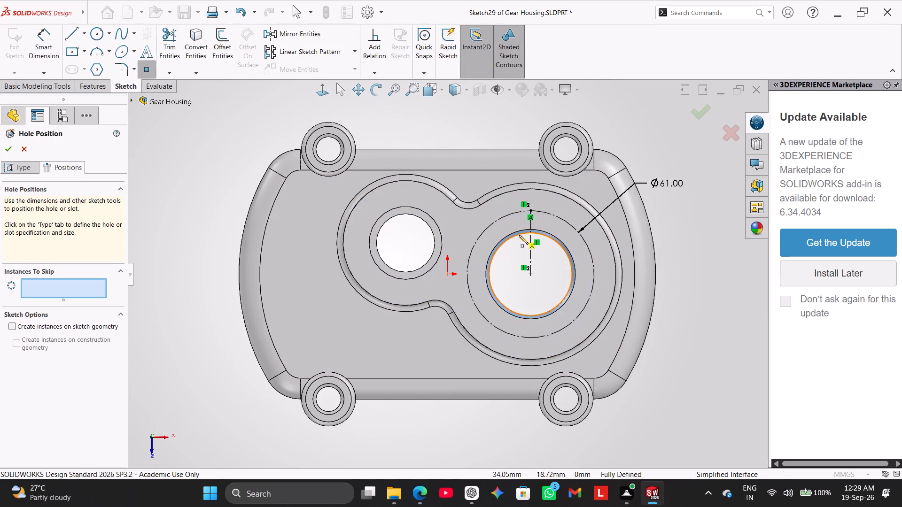
pyautogui.click(532, 212)
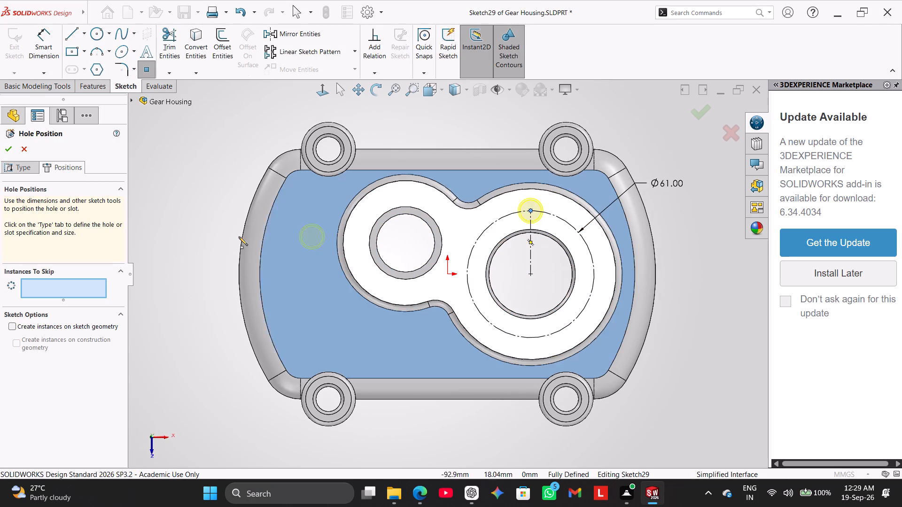
# Set the M12 tapped hole's end condition to Blind with a hole depth of 15 mm.
pyautogui.click(12, 168)
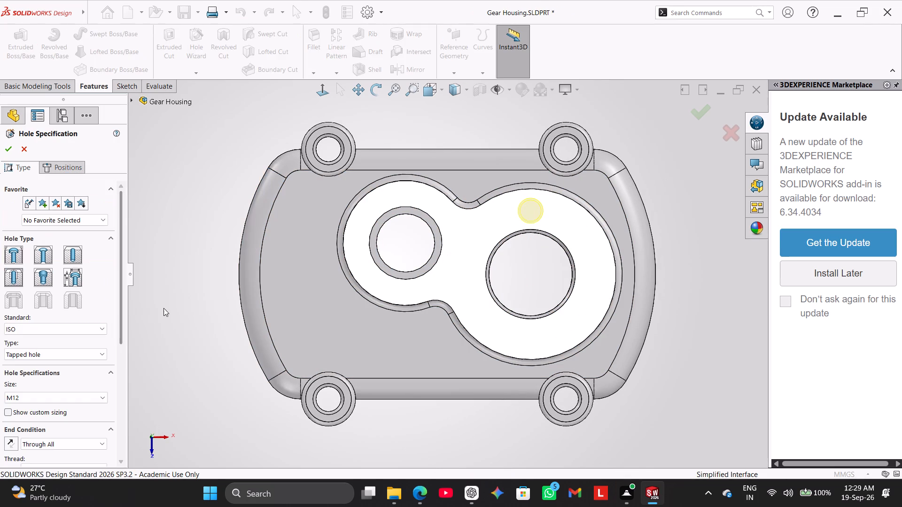
pyautogui.moveTo(163, 308); pyautogui.dragTo(203, 268, button='middle')
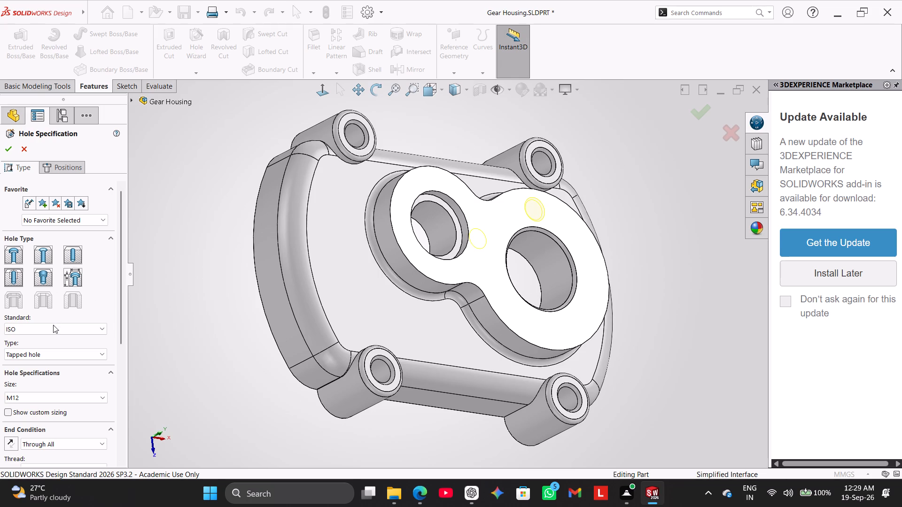
pyautogui.click(53, 328)
pyautogui.click(53, 328)
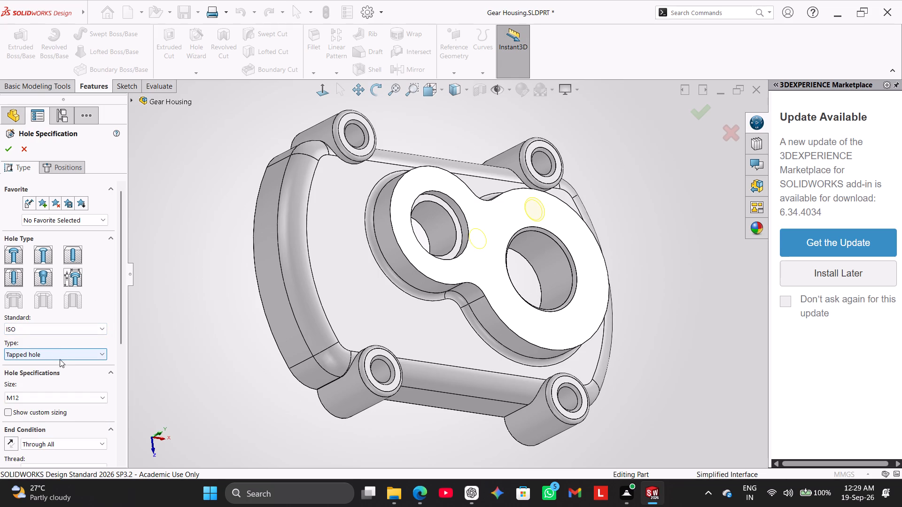
pyautogui.scroll(-1, 61, 381)
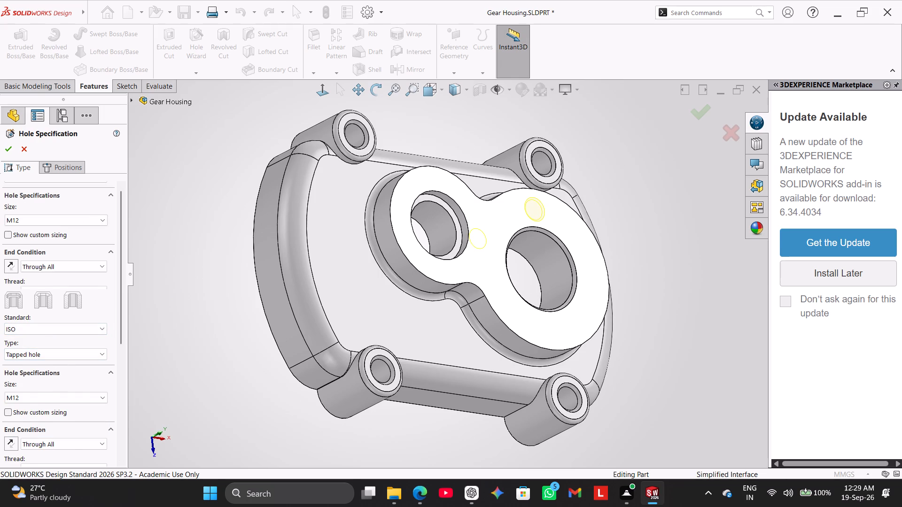
pyautogui.click(60, 268)
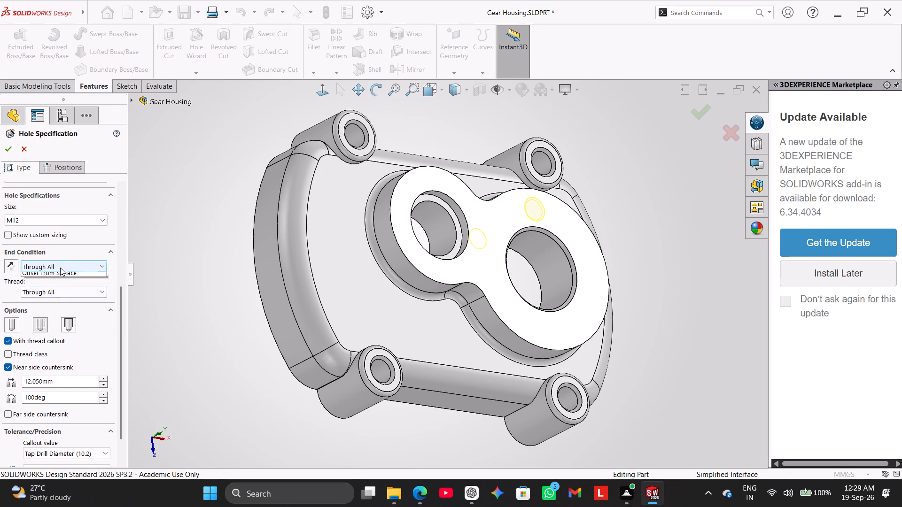
pyautogui.click(62, 275)
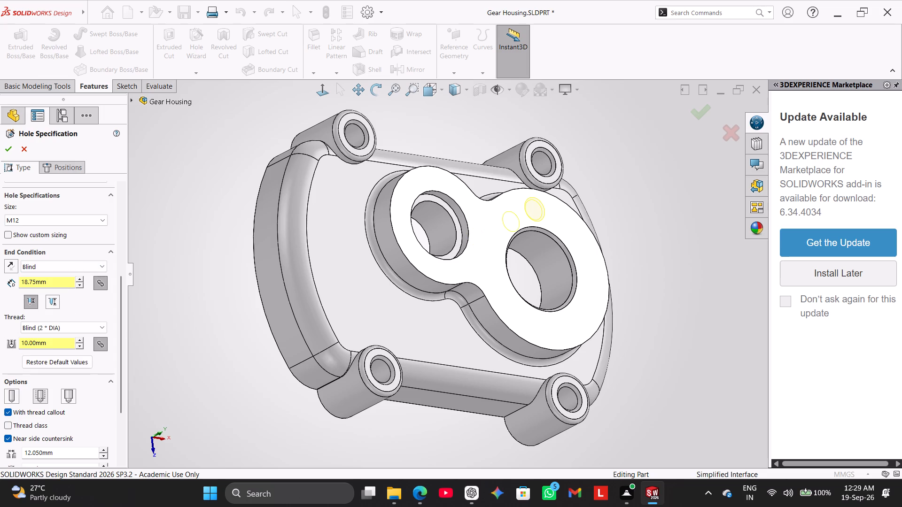
pyautogui.click(59, 286)
pyautogui.press('BackSpace')
pyautogui.press('BackSpace')
pyautogui.press('BackSpace')
pyautogui.press('BackSpace')
pyautogui.press('BackSpace')
pyautogui.press('BackSpace')
pyautogui.press('BackSpace')
pyautogui.press('BackSpace')
pyautogui.press('BackSpace')
pyautogui.press('BackSpace')
pyautogui.press('BackSpace')
pyautogui.press('BackSpace')
pyautogui.write('15')
pyautogui.press('Return')
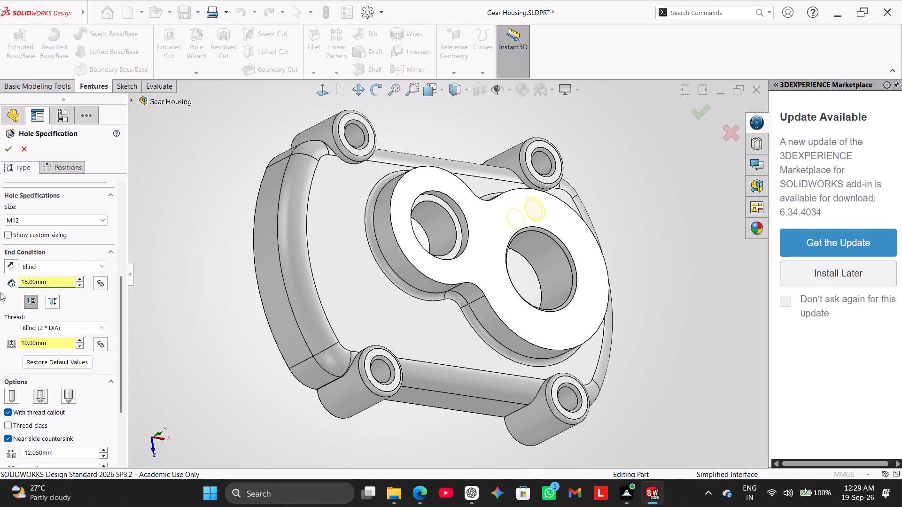
# Check the remaining hole options and accept the blind M12 tapped hole on the boss face.
pyautogui.scroll(-3, 74, 369)
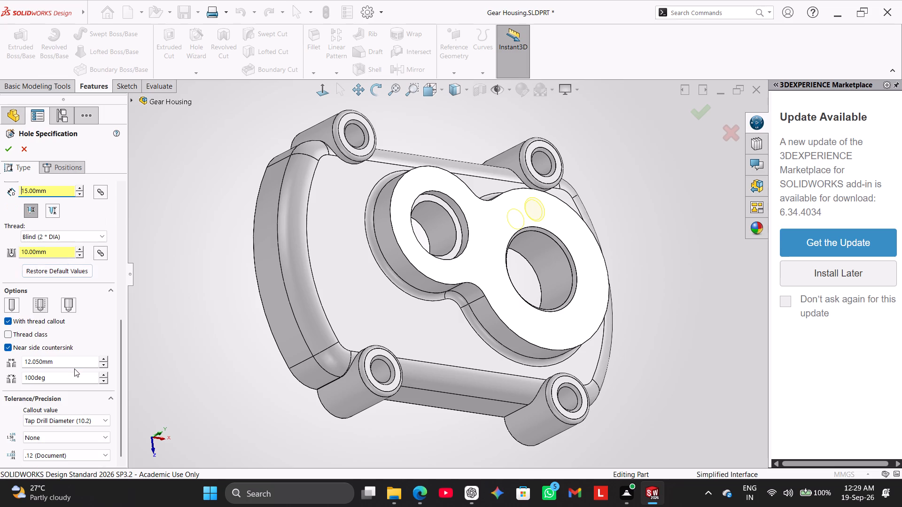
pyautogui.scroll(3, 74, 369)
pyautogui.click(11, 150)
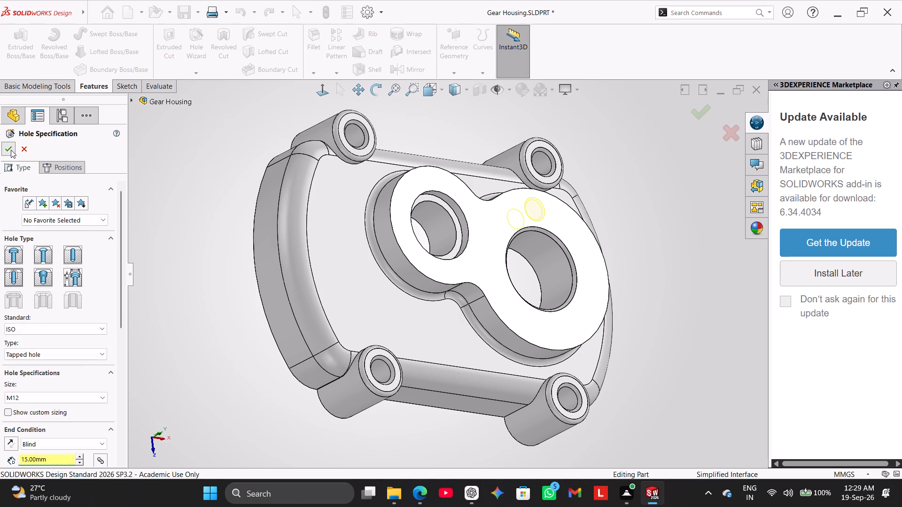
pyautogui.moveTo(198, 198); pyautogui.dragTo(174, 242, button='middle')
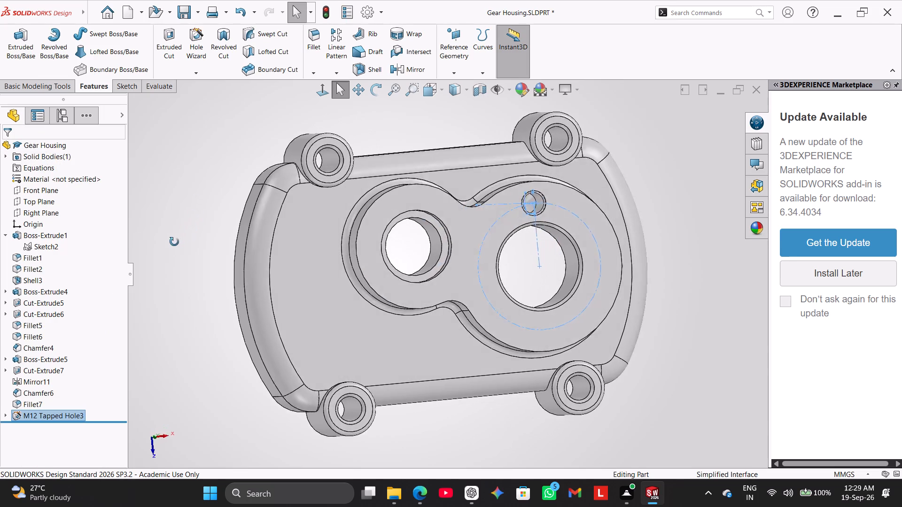
pyautogui.moveTo(174, 242); pyautogui.dragTo(171, 217, button='middle')
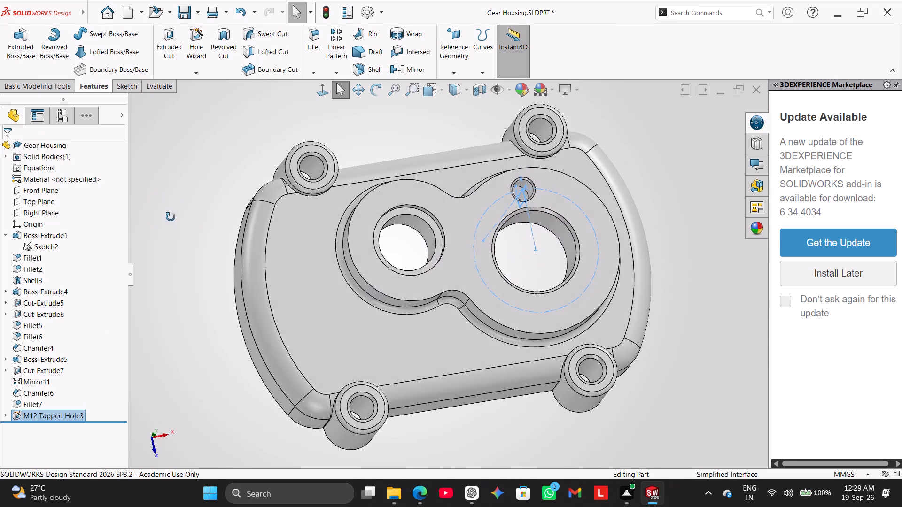
pyautogui.moveTo(171, 217); pyautogui.dragTo(170, 218, button='middle')
# Reopen the M12 tapped hole's definition to examine its thread settings, and inspect the hole on the model.
pyautogui.rightClick(71, 412)
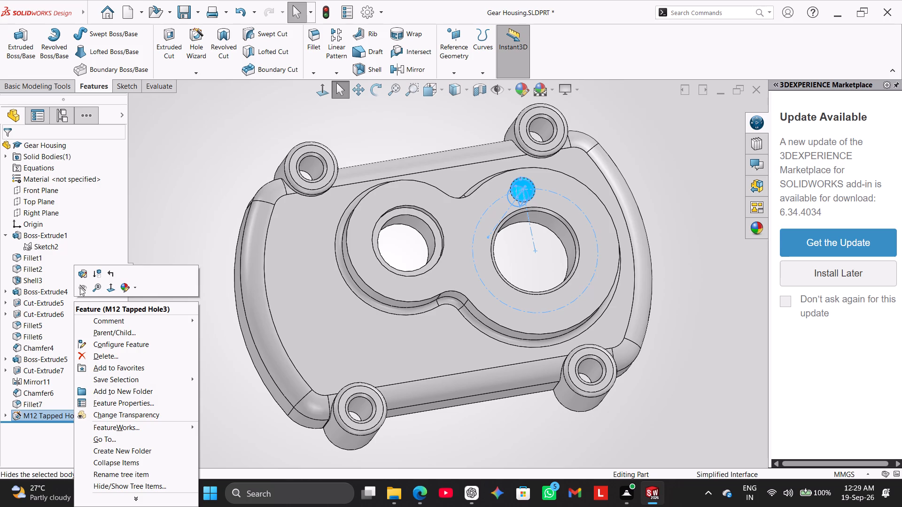
pyautogui.click(80, 277)
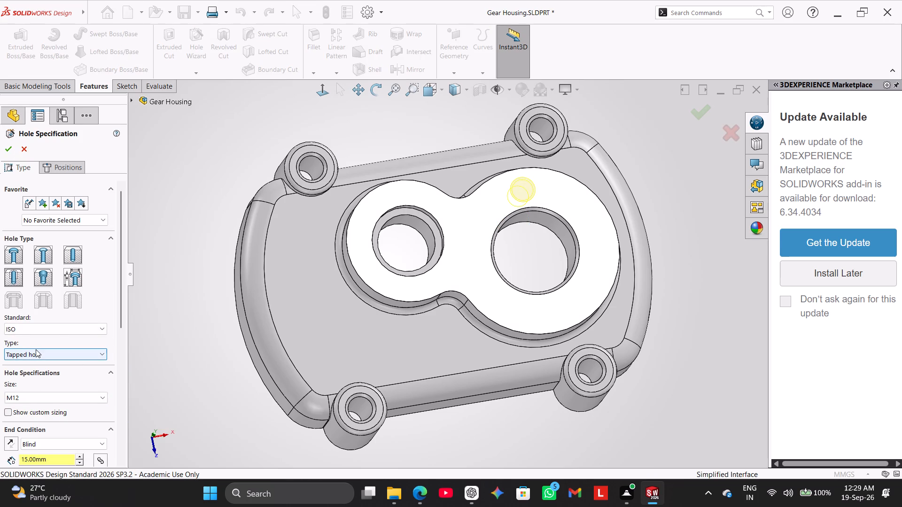
pyautogui.scroll(-2, 36, 349)
pyautogui.scroll(-1, 35, 405)
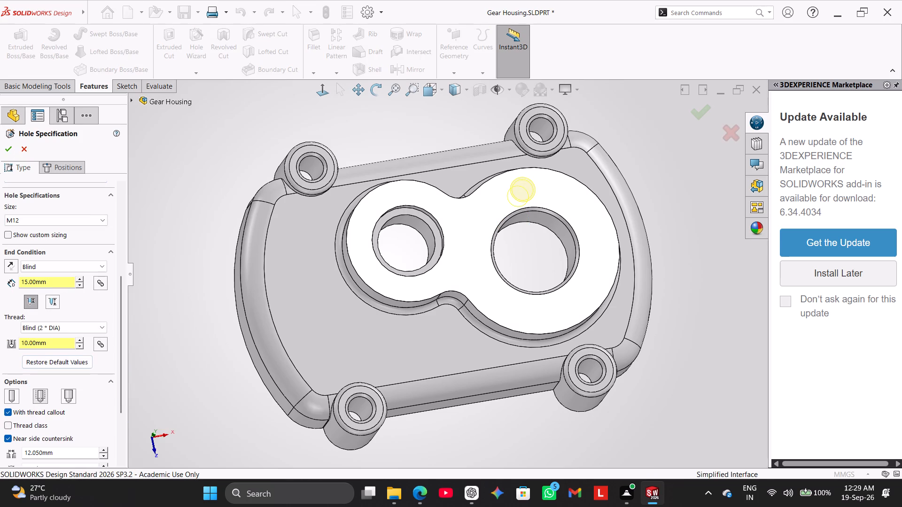
pyautogui.click(72, 330)
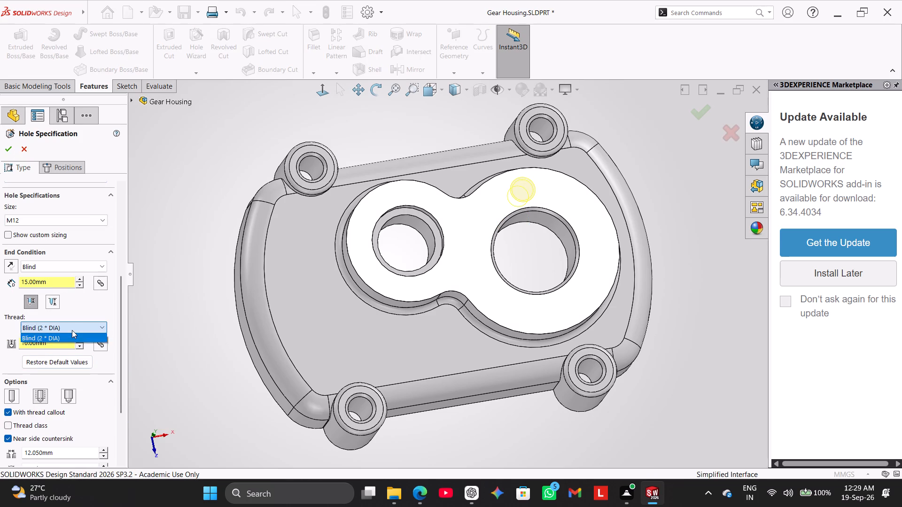
pyautogui.click(72, 330)
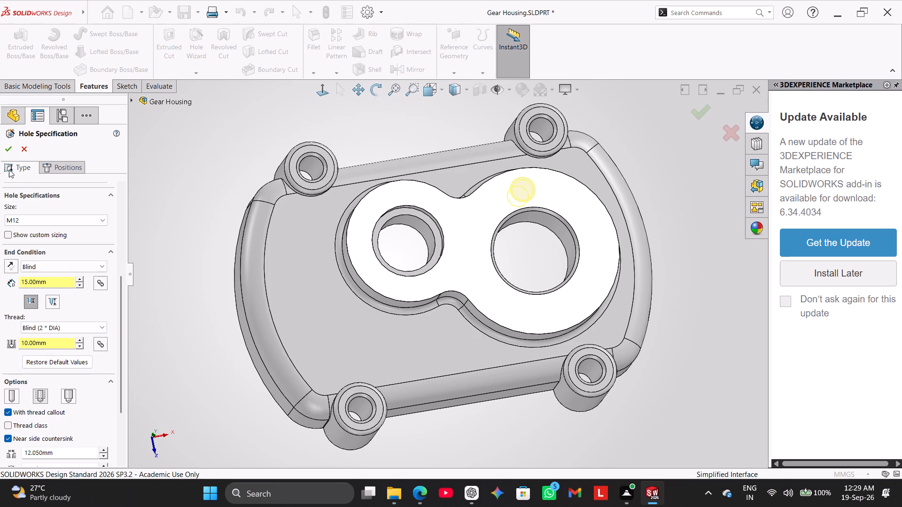
pyautogui.click(5, 153)
pyautogui.moveTo(218, 326); pyautogui.dragTo(183, 341, button='middle')
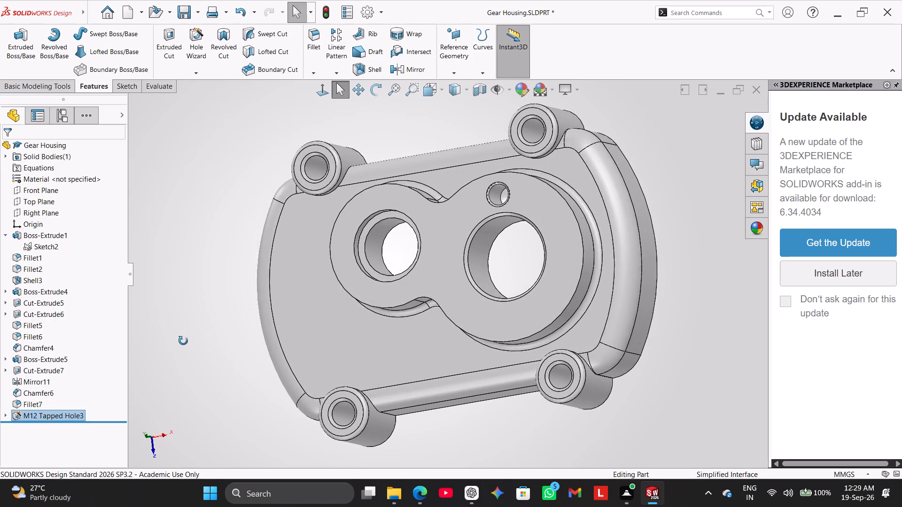
pyautogui.moveTo(183, 341); pyautogui.dragTo(224, 310, button='middle')
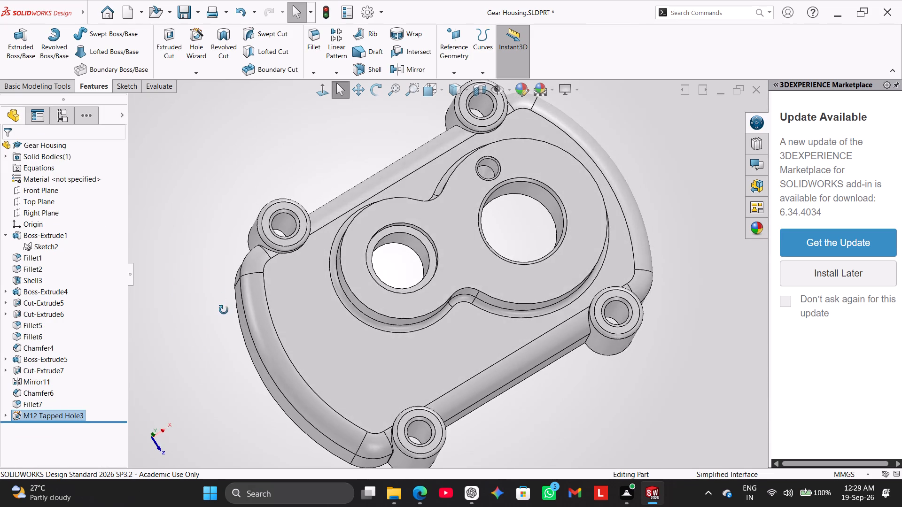
pyautogui.moveTo(224, 310); pyautogui.dragTo(204, 306, button='middle')
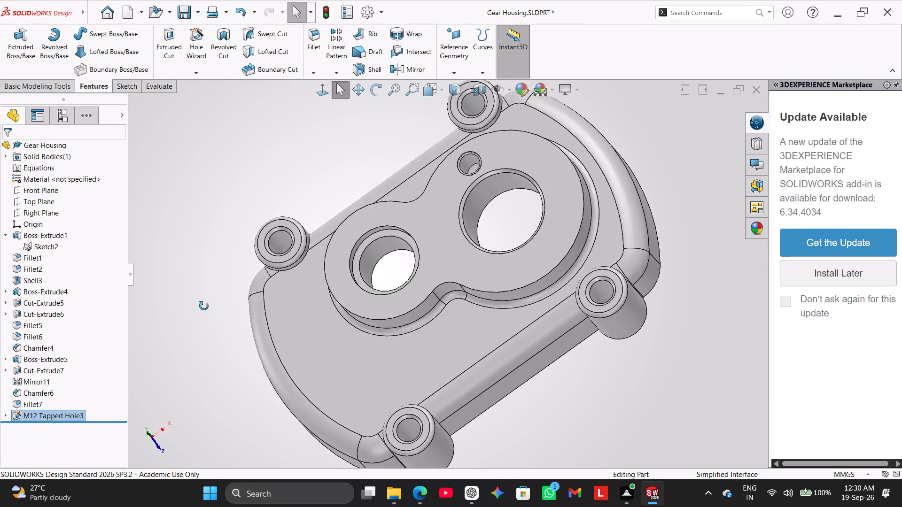
pyautogui.moveTo(204, 306); pyautogui.dragTo(232, 339, button='middle')
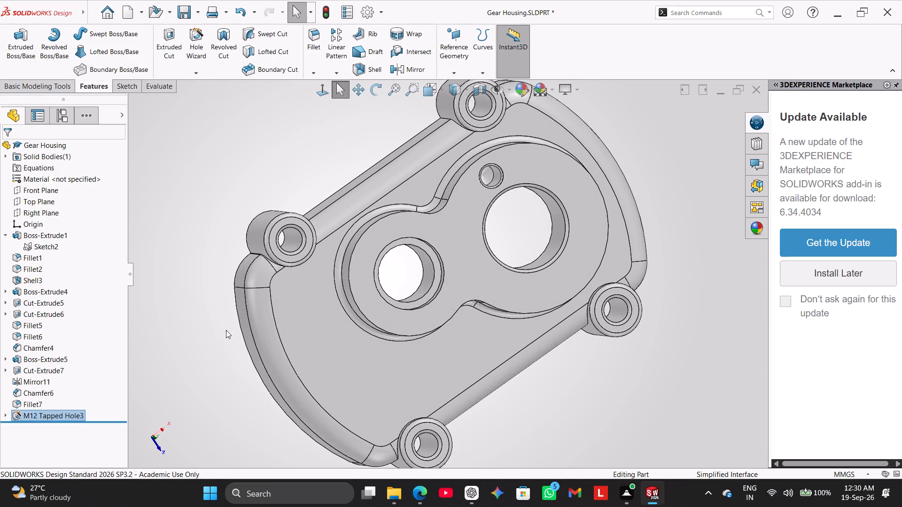
# Review the M12 tapped hole's depth, thread and countersink options once more from an isometric view.
pyautogui.moveTo(198, 303); pyautogui.dragTo(222, 260, button='right')
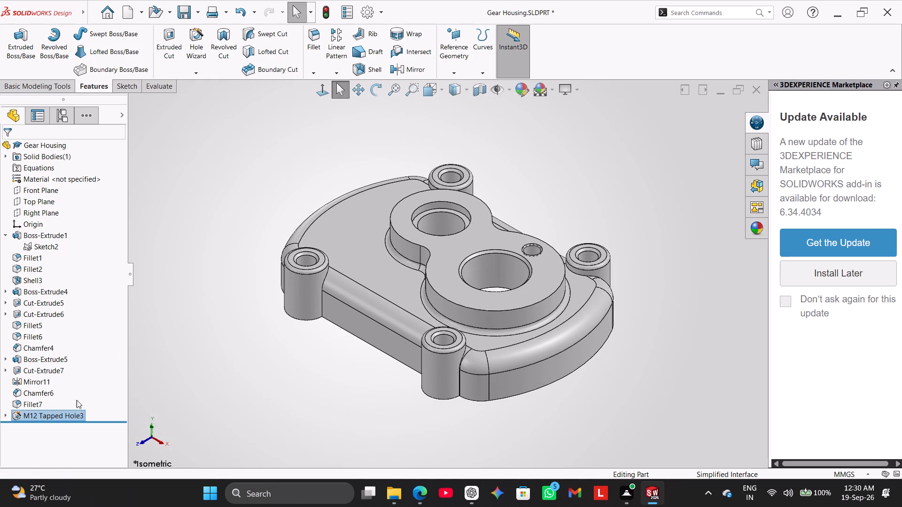
pyautogui.rightClick(71, 416)
pyautogui.click(83, 274)
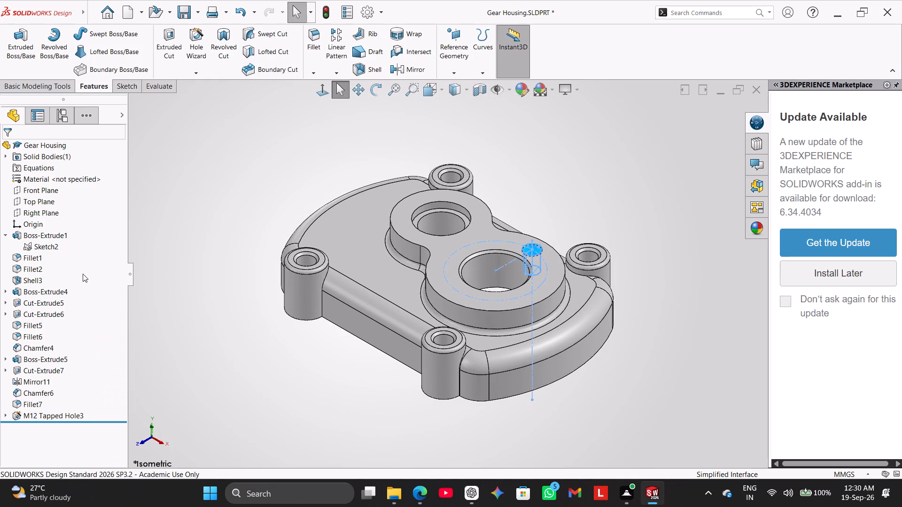
pyautogui.scroll(-2, 76, 388)
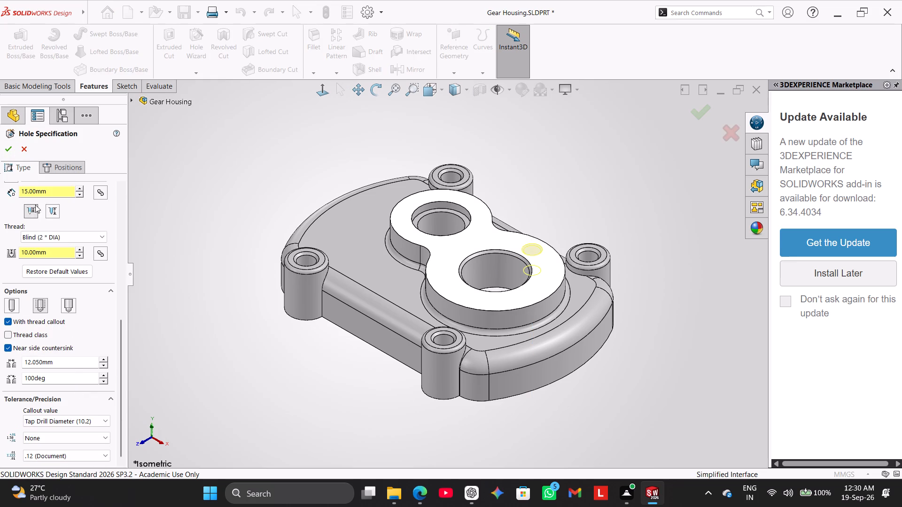
pyautogui.click(9, 147)
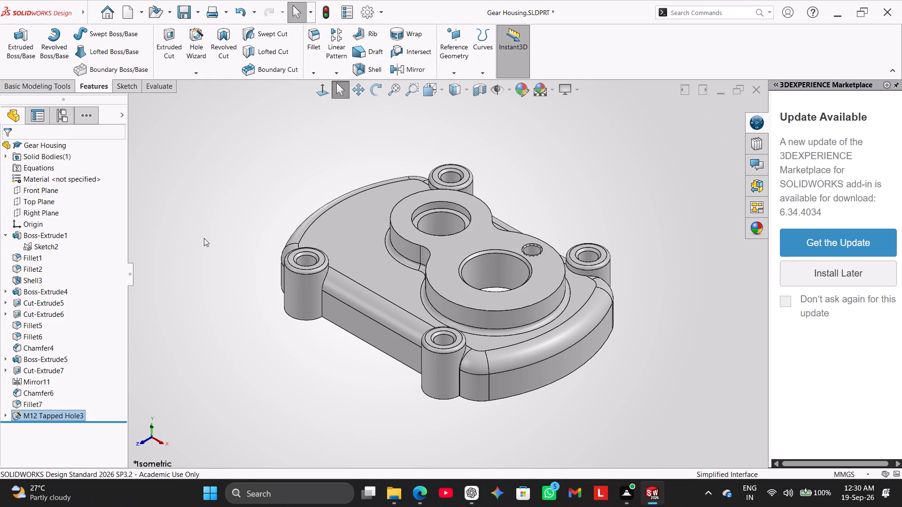
# Examine the tapped hole's depth in a temporary section parallel to the Right Plane, moving the cut to a 37 mm offset, and discard the section.
pyautogui.click(479, 95)
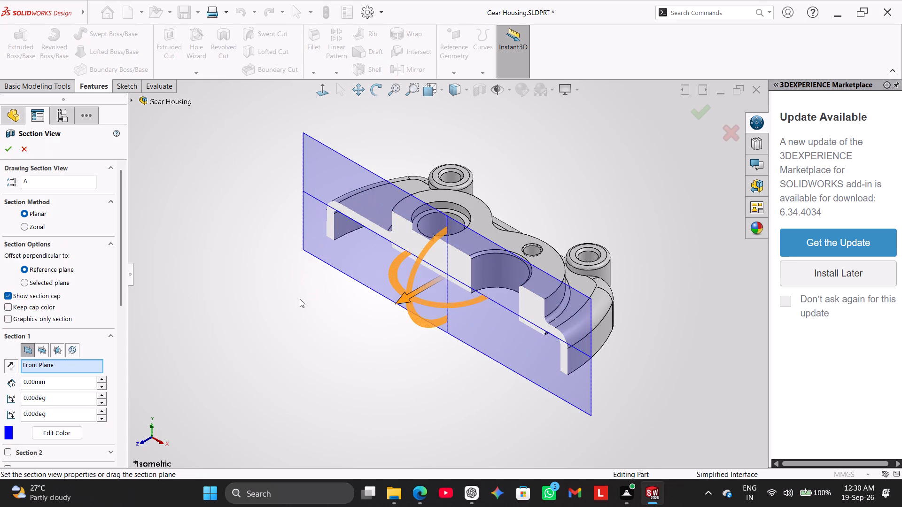
pyautogui.click(57, 350)
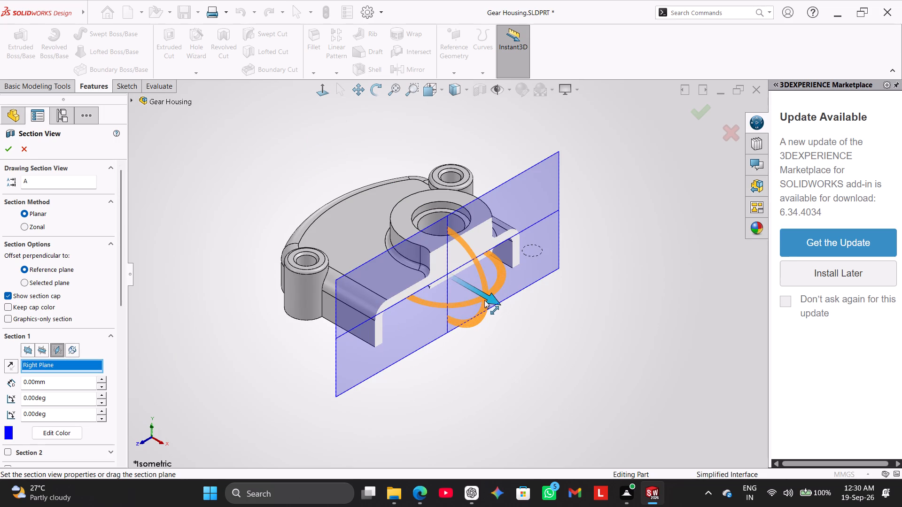
pyautogui.moveTo(488, 300); pyautogui.dragTo(555, 373)
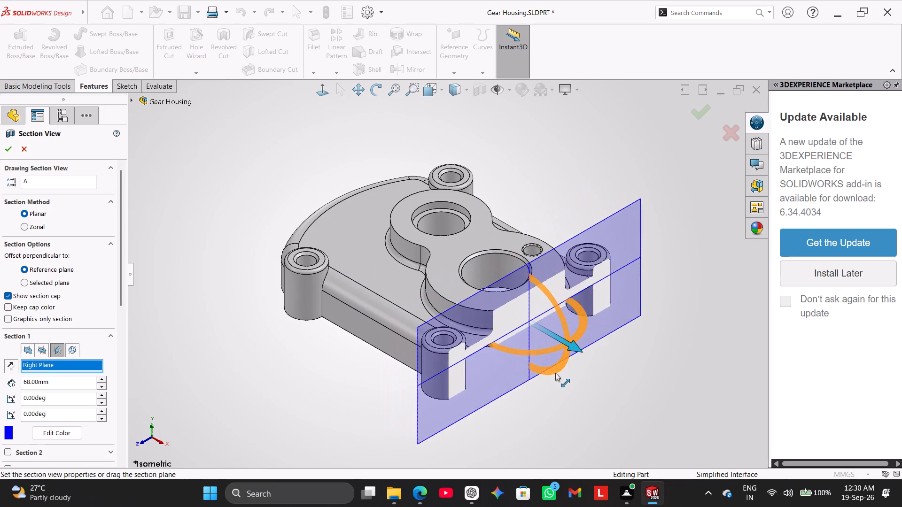
pyautogui.moveTo(555, 373); pyautogui.dragTo(540, 356)
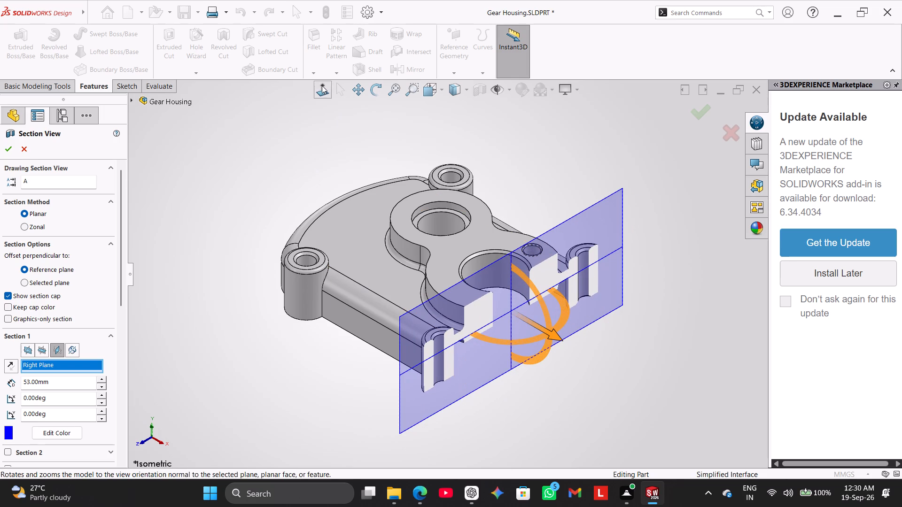
pyautogui.click(321, 86)
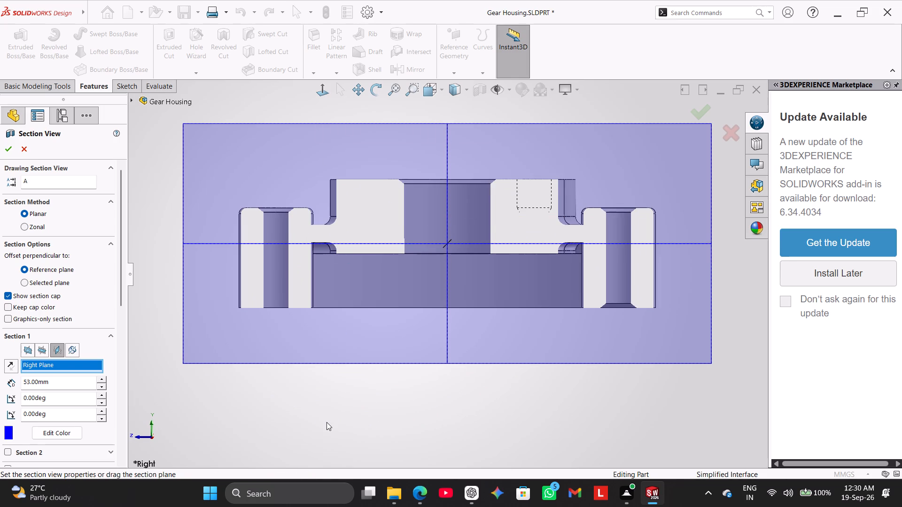
pyautogui.click(327, 422)
pyautogui.moveTo(228, 95); pyautogui.dragTo(257, 149, button='middle')
pyautogui.moveTo(545, 335); pyautogui.dragTo(571, 372)
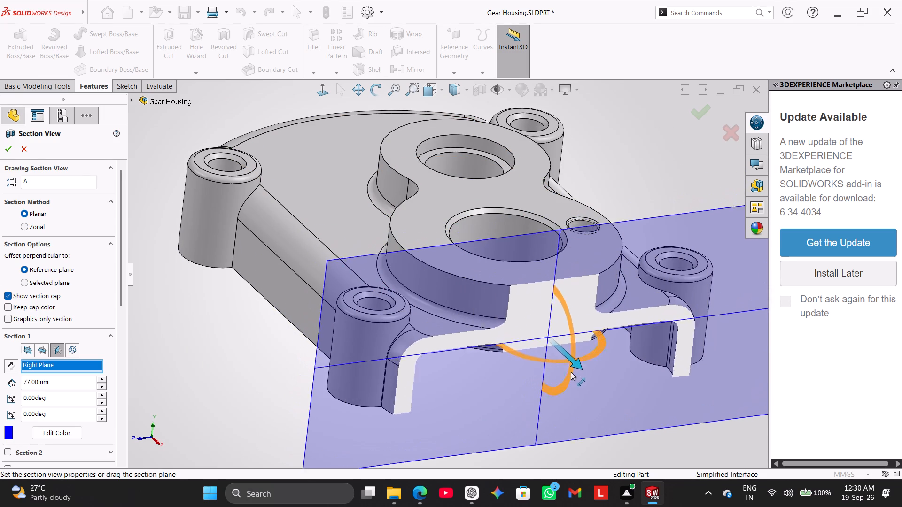
pyautogui.moveTo(571, 372); pyautogui.dragTo(552, 292)
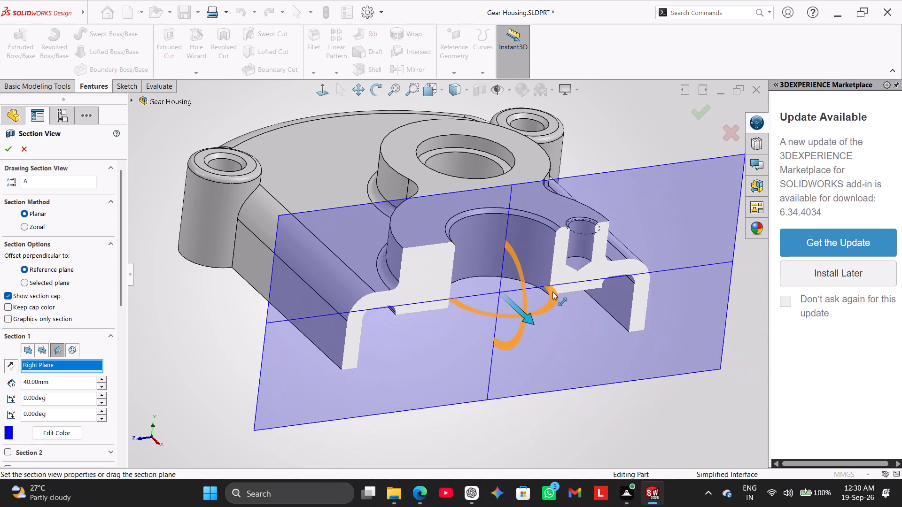
pyautogui.moveTo(552, 292); pyautogui.dragTo(554, 285)
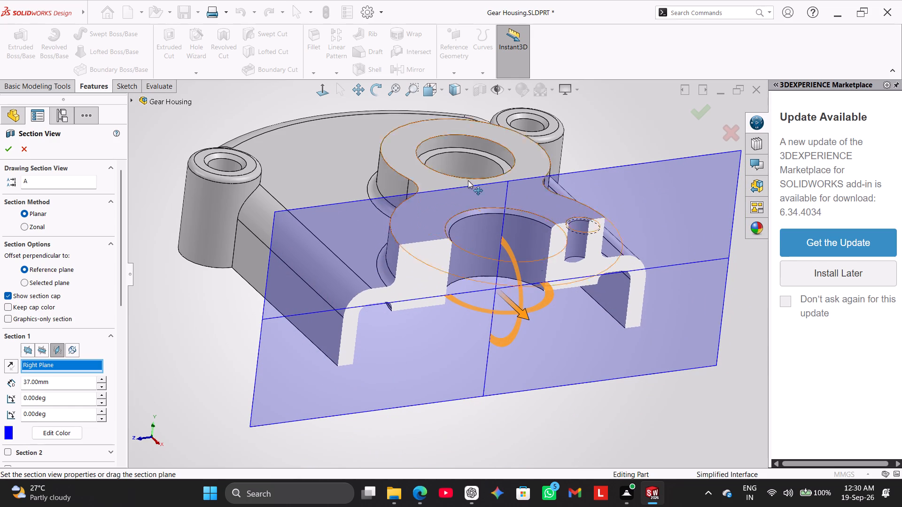
pyautogui.click(325, 92)
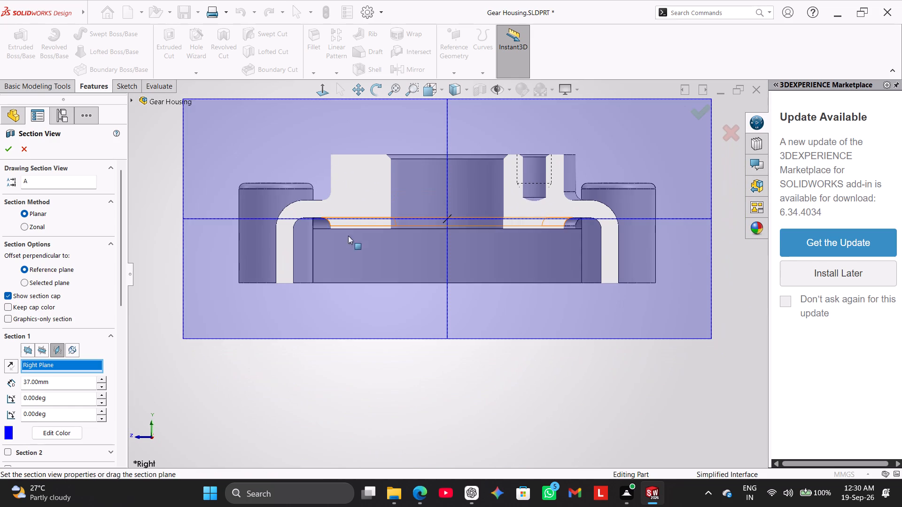
pyautogui.click(353, 366)
pyautogui.click(23, 145)
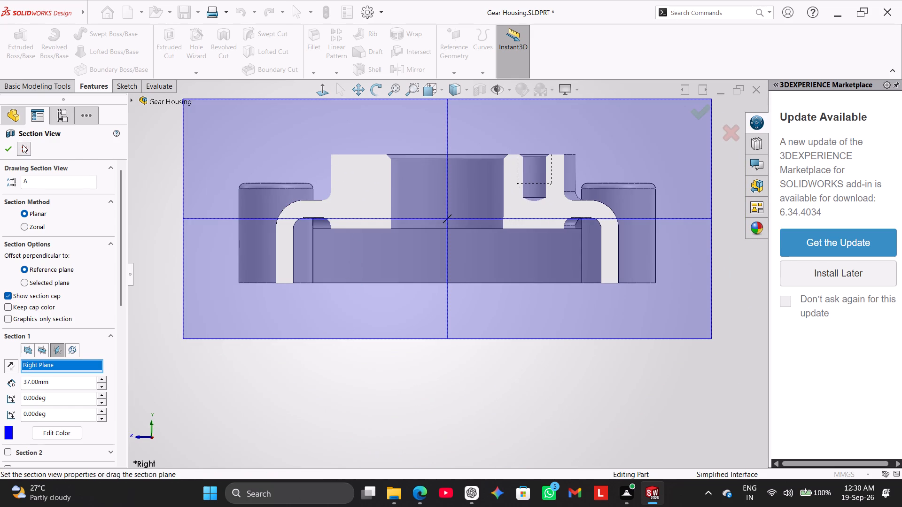
# Start a circular pattern of the M12 tapped hole, trying Sketch29, the boss's flat face and Sketch31 in turn as the rotation reference.
pyautogui.moveTo(253, 139); pyautogui.dragTo(300, 206, button='middle')
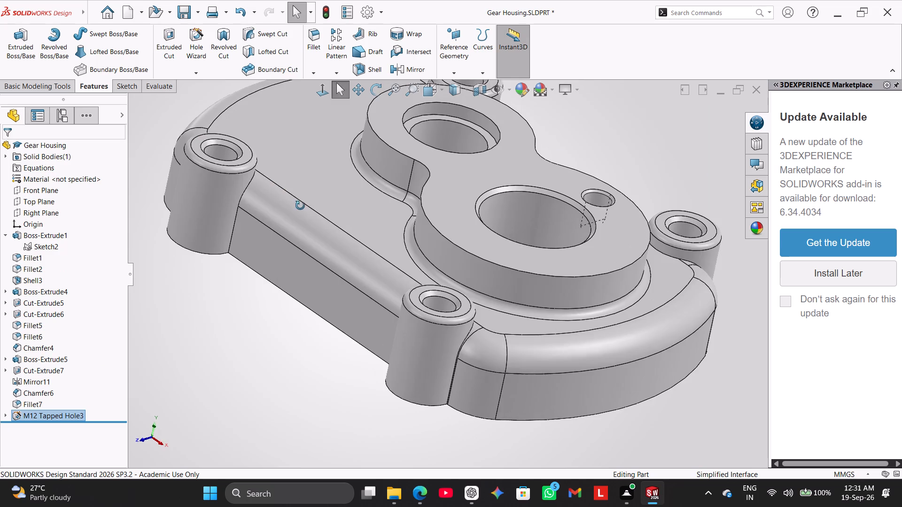
pyautogui.moveTo(300, 206); pyautogui.dragTo(300, 217, button='middle')
pyautogui.moveTo(306, 397); pyautogui.dragTo(337, 430, button='middle')
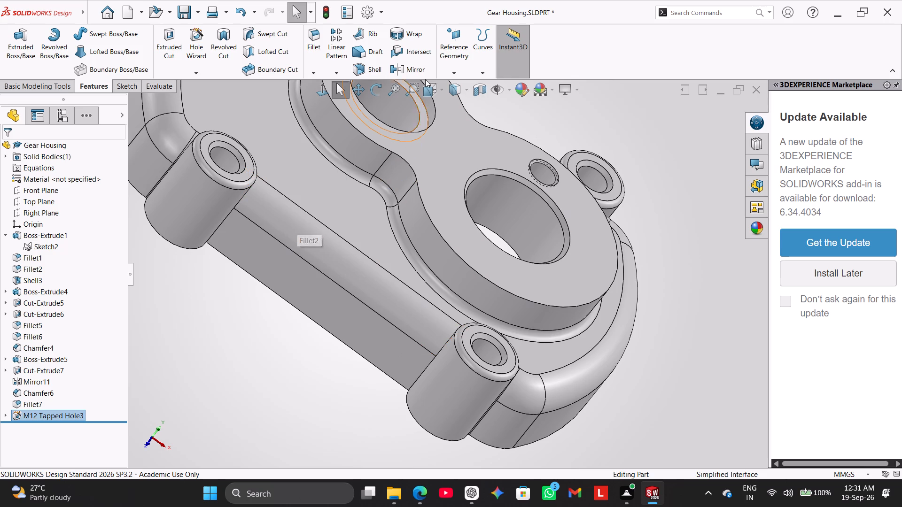
pyautogui.click(337, 71)
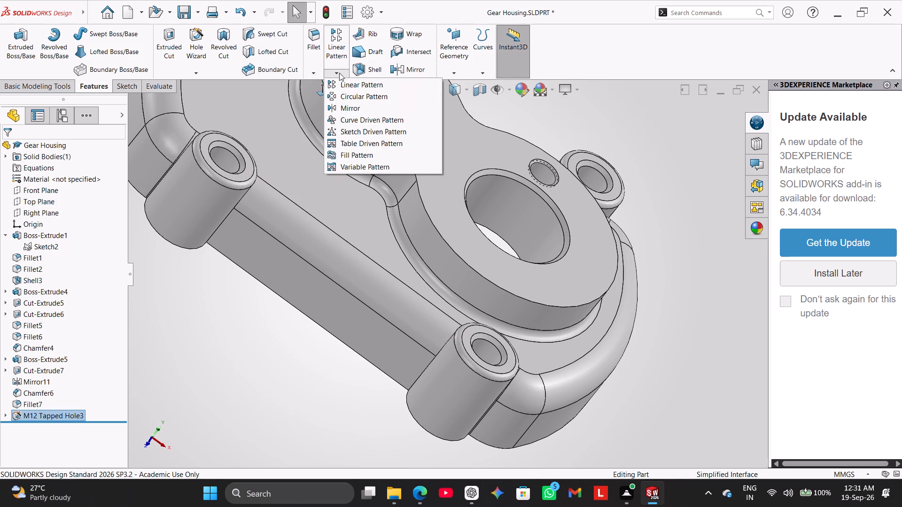
pyautogui.click(353, 92)
pyautogui.moveTo(534, 117); pyautogui.dragTo(541, 140, button='middle')
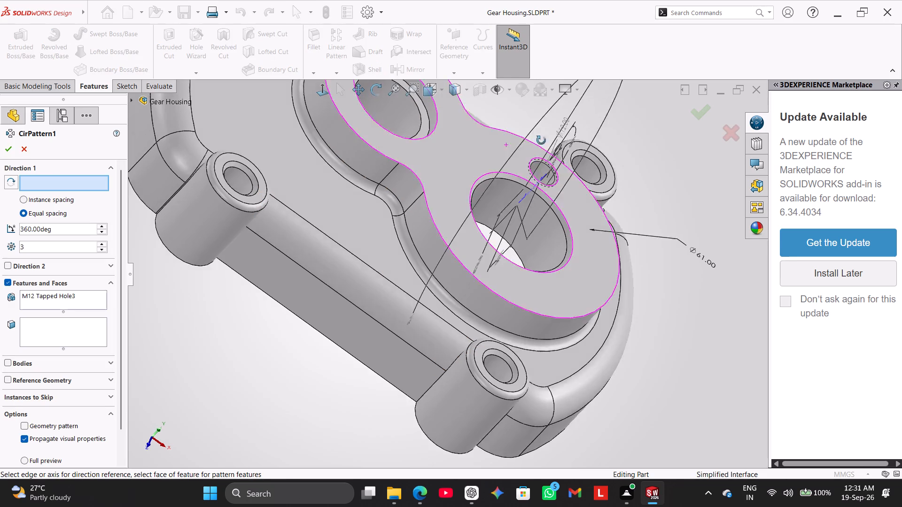
pyautogui.moveTo(541, 140); pyautogui.dragTo(539, 207, button='middle')
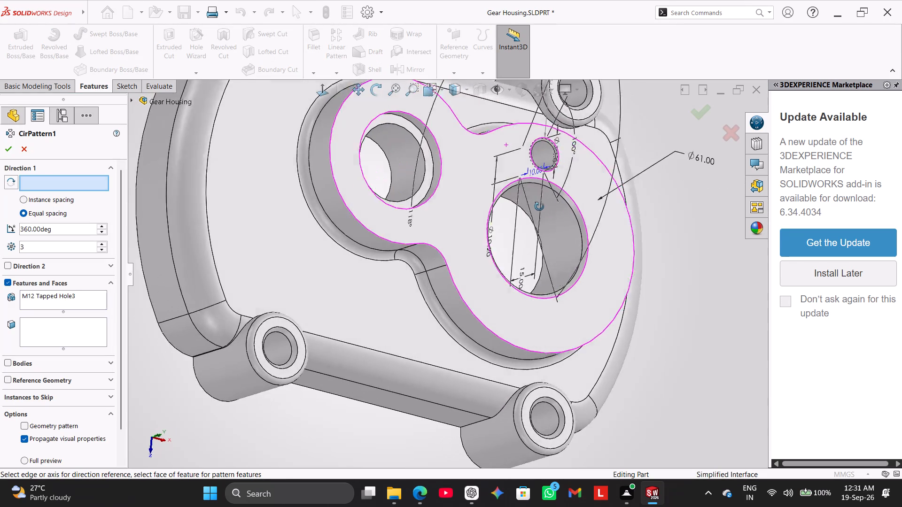
pyautogui.moveTo(539, 207); pyautogui.dragTo(519, 199, button='middle')
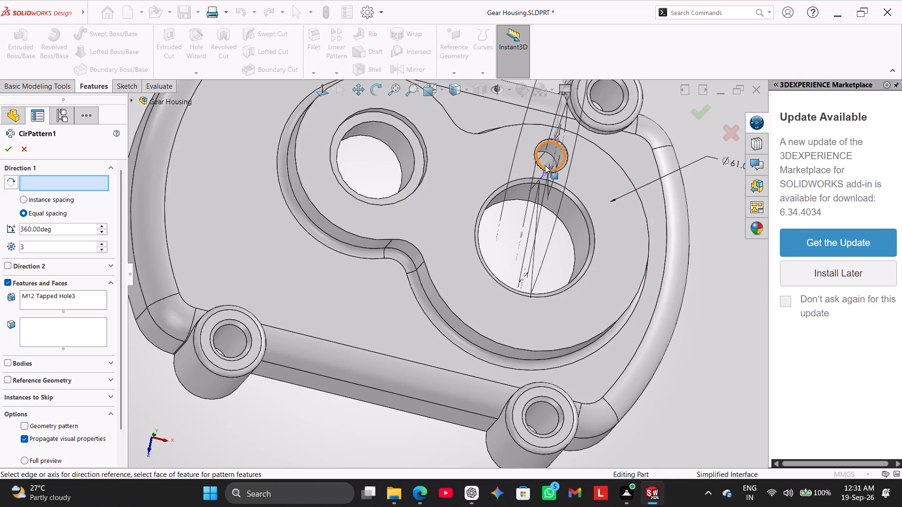
pyautogui.click(131, 99)
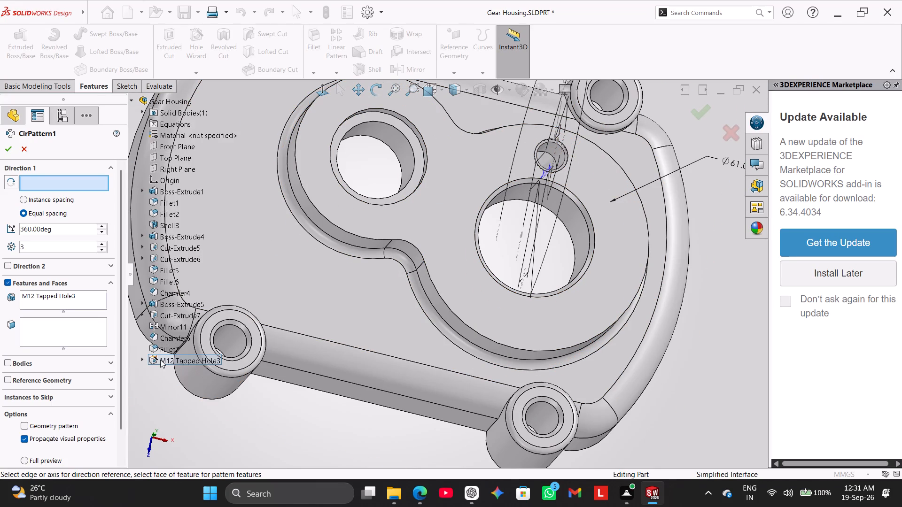
pyautogui.click(146, 360)
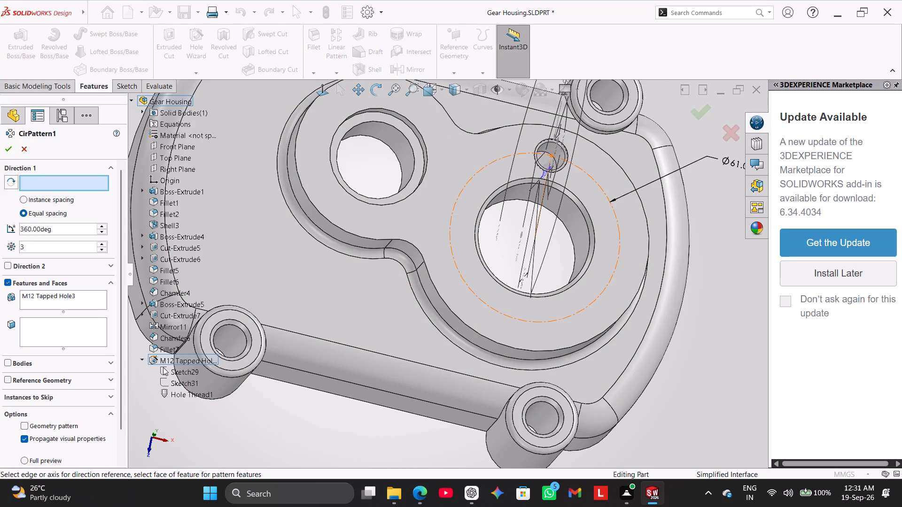
pyautogui.click(168, 369)
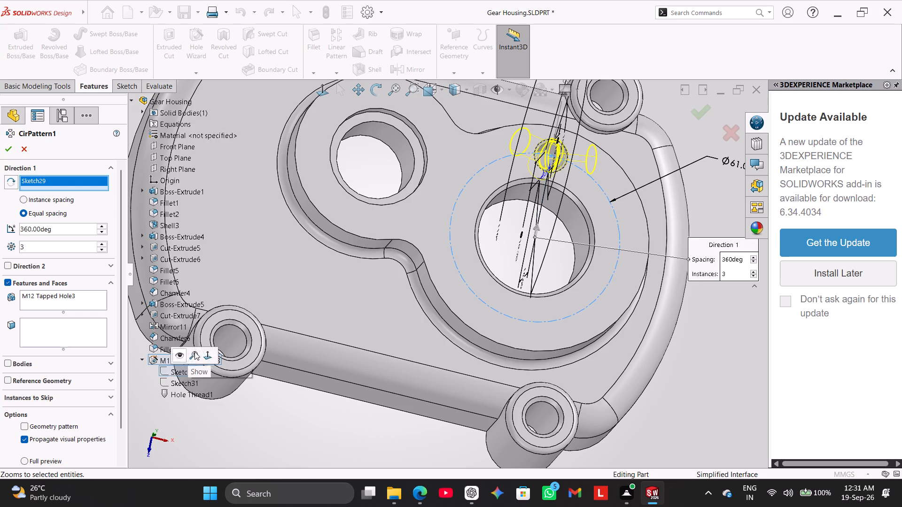
pyautogui.click(452, 218)
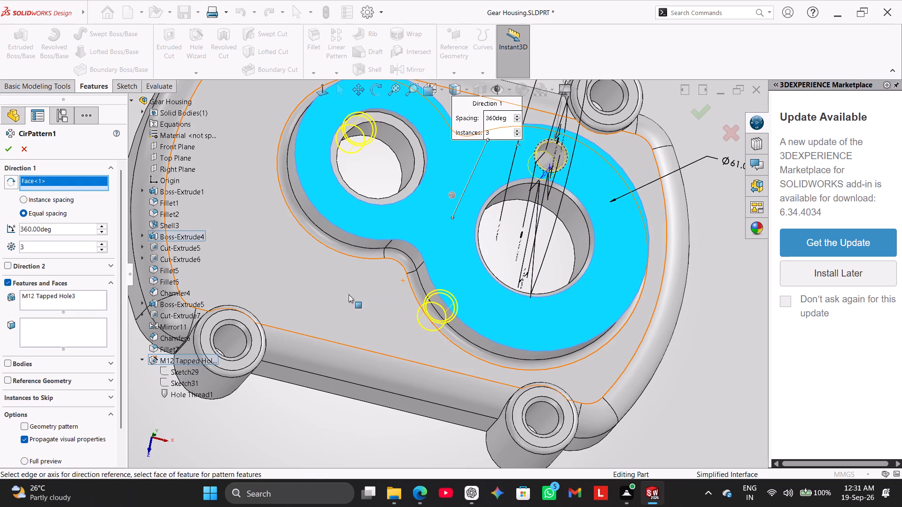
pyautogui.click(170, 384)
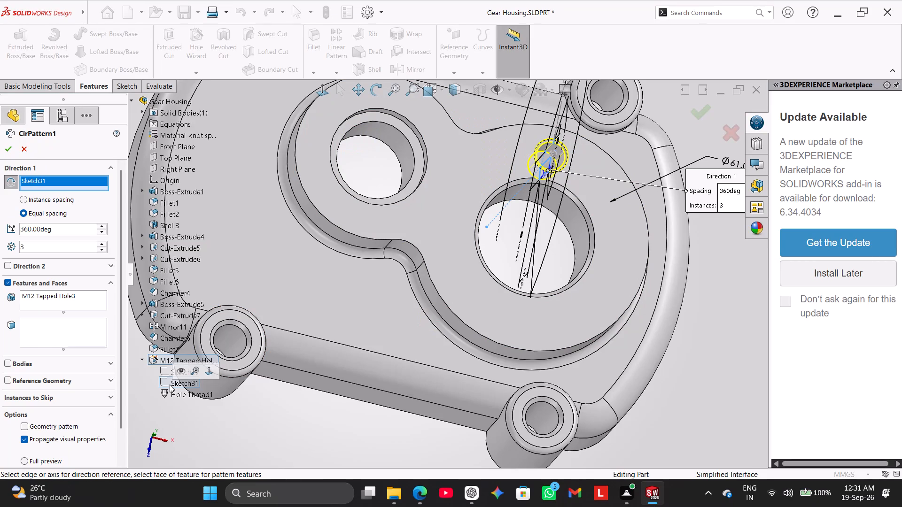
pyautogui.moveTo(451, 453); pyautogui.dragTo(521, 480)
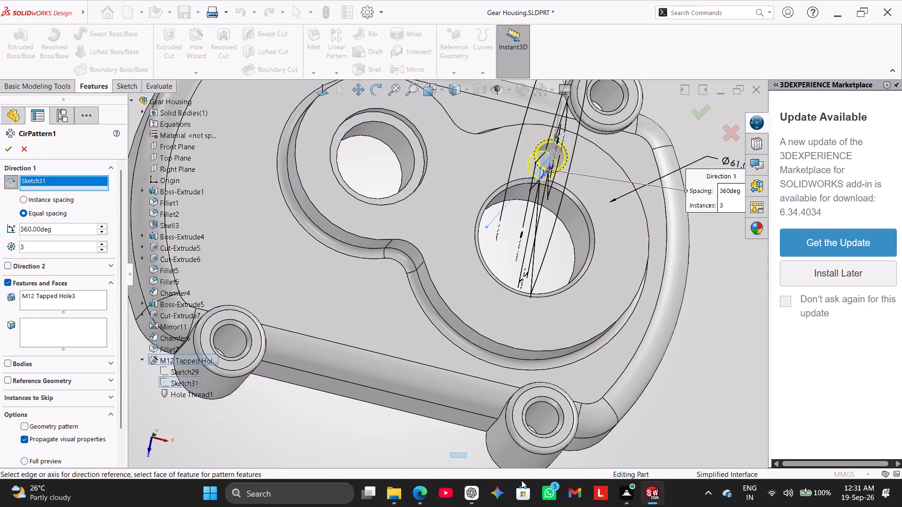
pyautogui.moveTo(521, 480); pyautogui.dragTo(524, 482)
pyautogui.moveTo(524, 482); pyautogui.dragTo(539, 489)
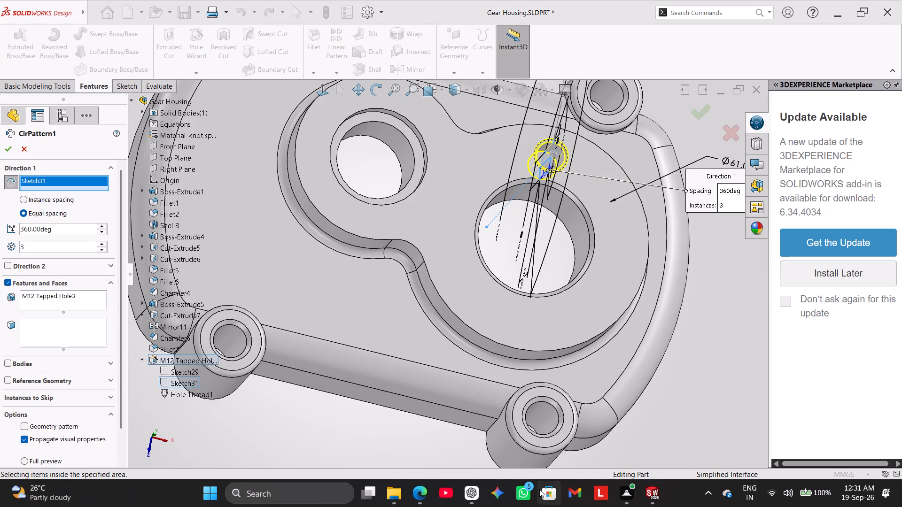
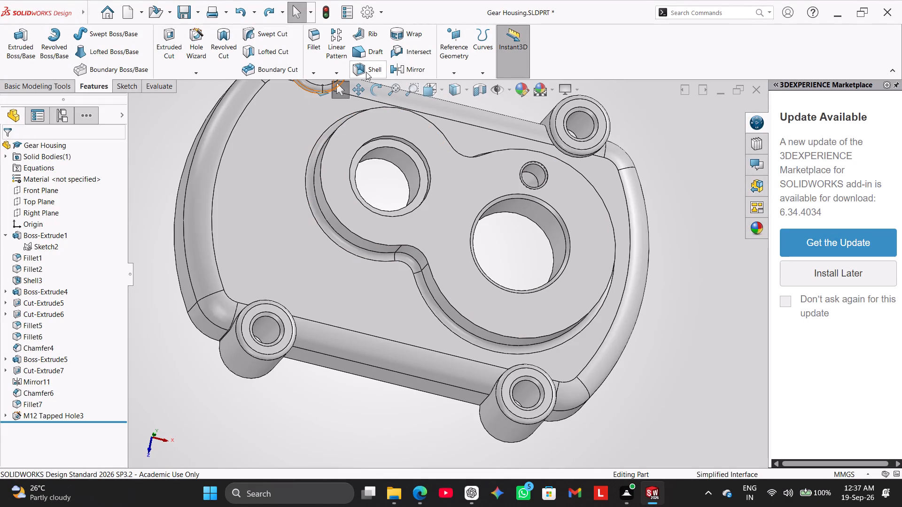
# Pattern the M12 tapped hole circularly about the large bore's outer circular edge, with 6 equally spaced instances over 360 degrees.
pyautogui.click(346, 69)
pyautogui.click(357, 92)
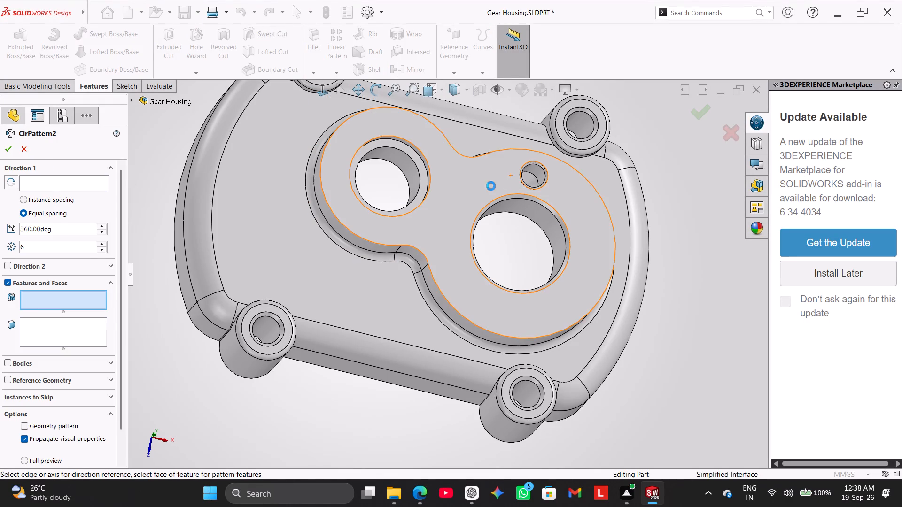
pyautogui.click(48, 179)
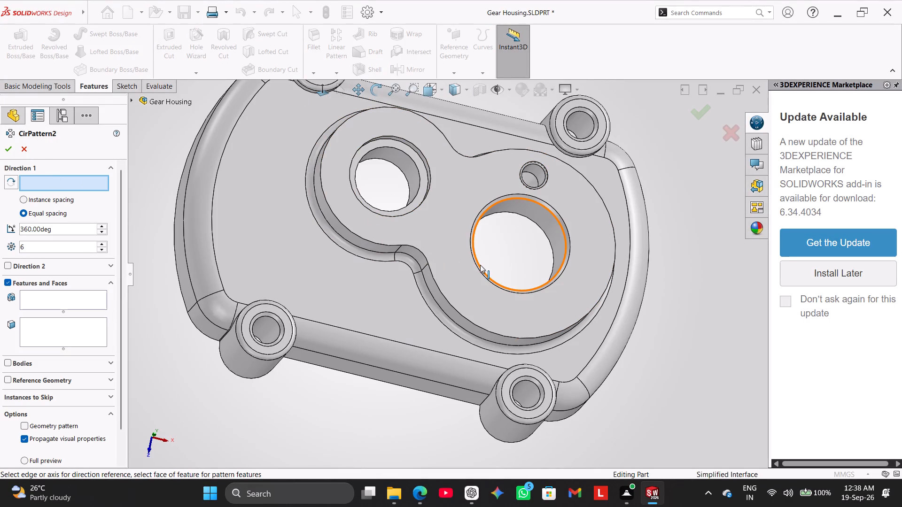
pyautogui.click(480, 265)
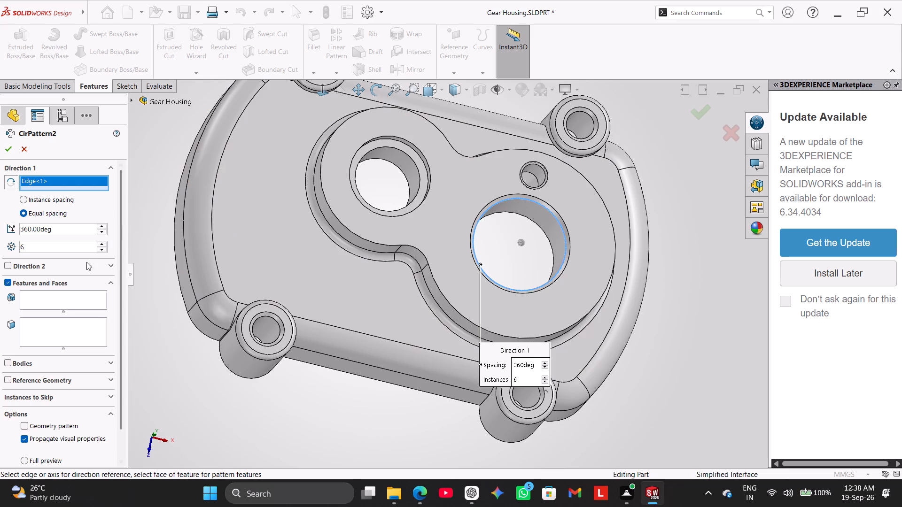
pyautogui.click(6, 149)
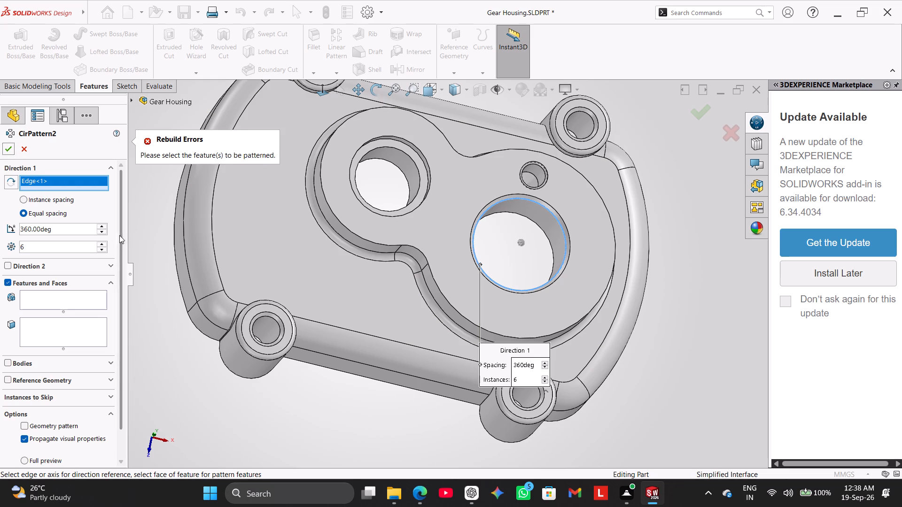
pyautogui.click(473, 254)
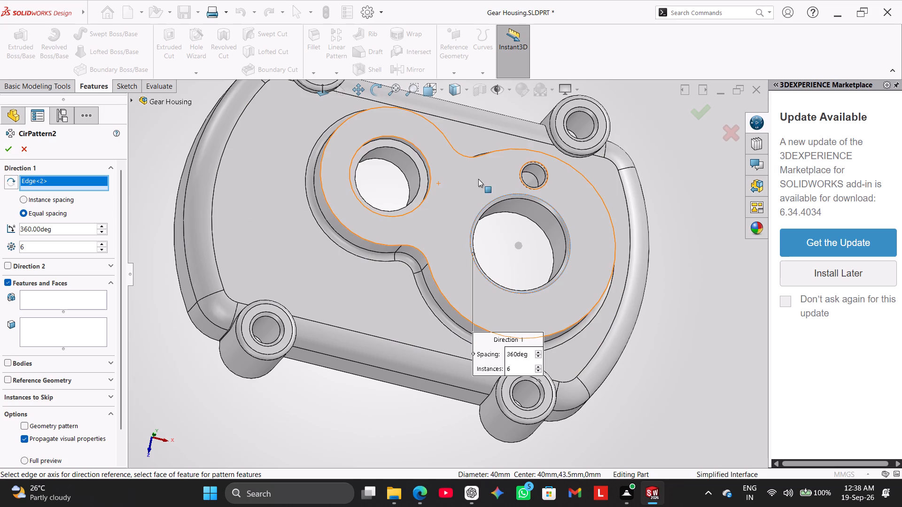
pyautogui.click(13, 150)
pyautogui.click(142, 114)
pyautogui.click(130, 98)
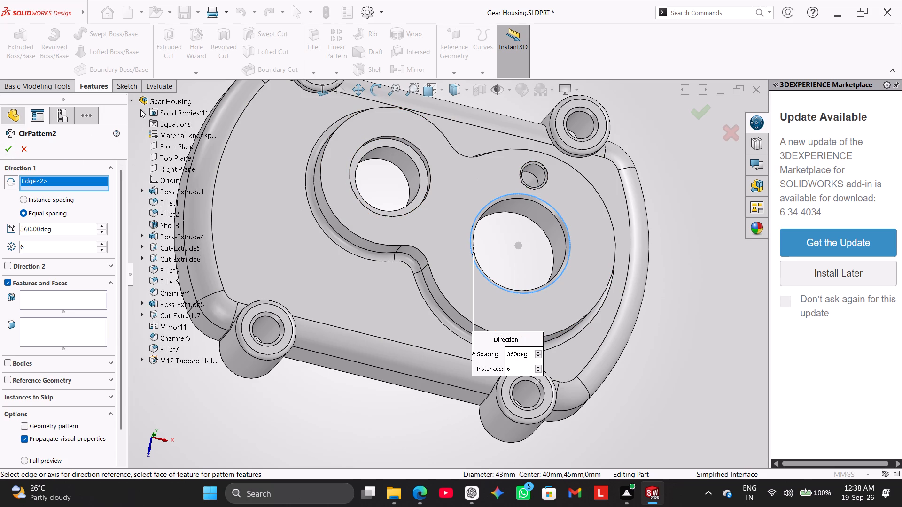
pyautogui.click(160, 360)
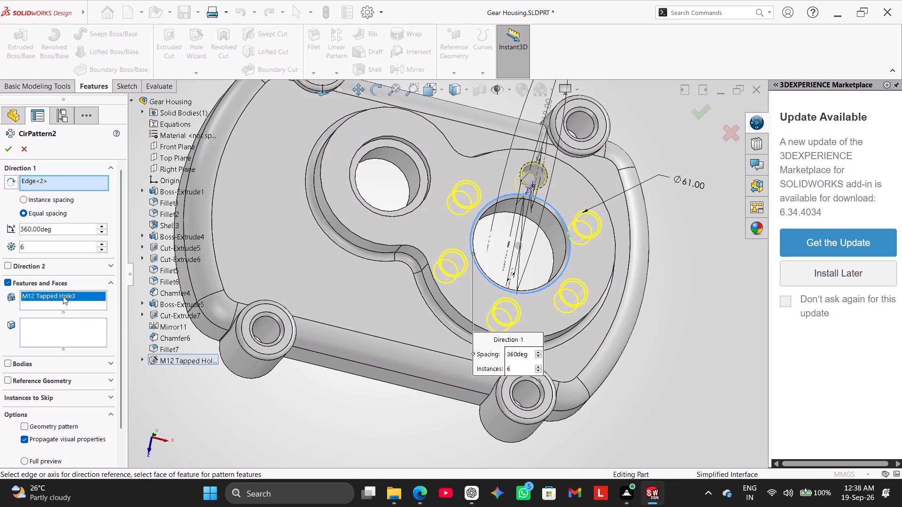
pyautogui.click(6, 147)
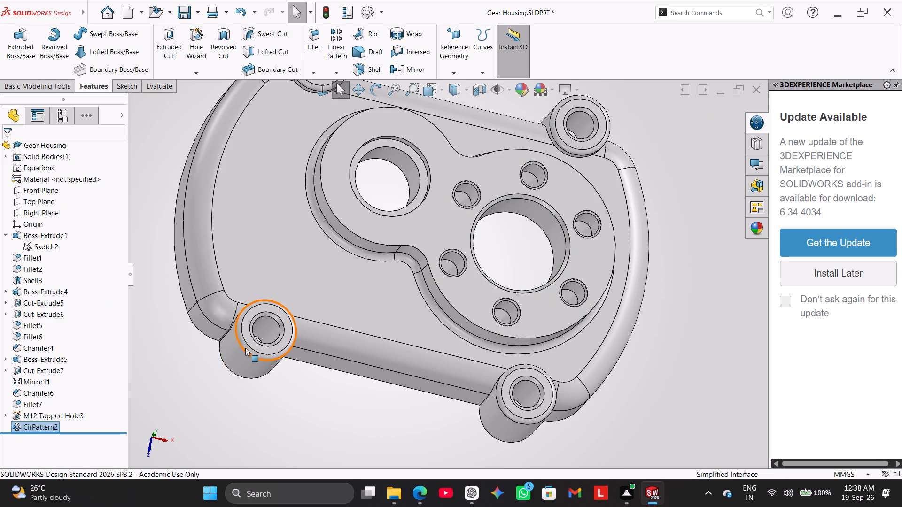
pyautogui.click(253, 384)
# Examine the patterned holes in a temporary section through the Front Plane, viewed face-on, and remove the section.
pyautogui.moveTo(224, 366); pyautogui.dragTo(218, 385, button='middle')
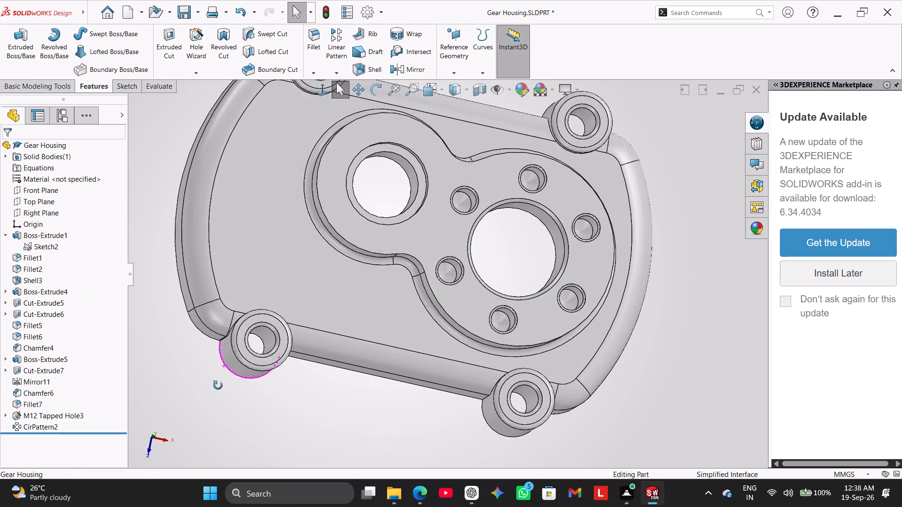
pyautogui.moveTo(218, 385); pyautogui.dragTo(210, 397, button='middle')
pyautogui.moveTo(210, 393); pyautogui.dragTo(248, 343, button='right')
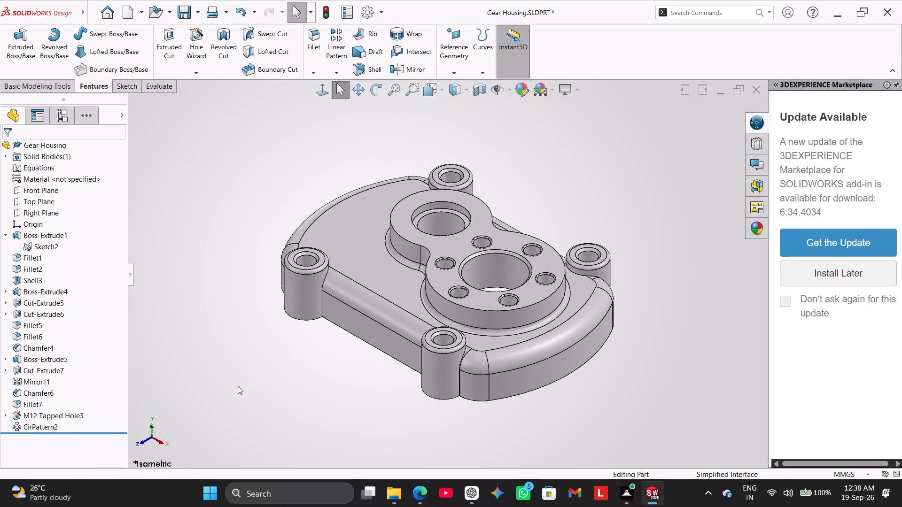
pyautogui.click(480, 87)
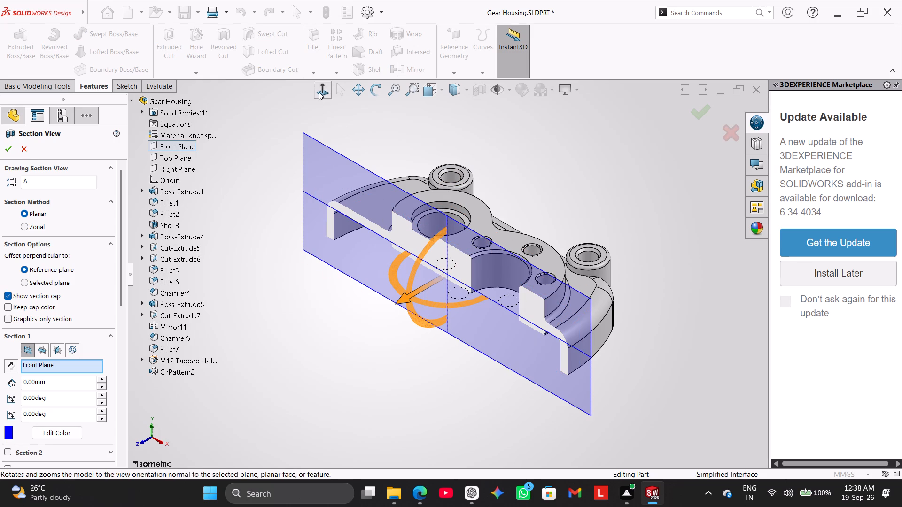
pyautogui.moveTo(345, 249); pyautogui.dragTo(389, 194, button='middle')
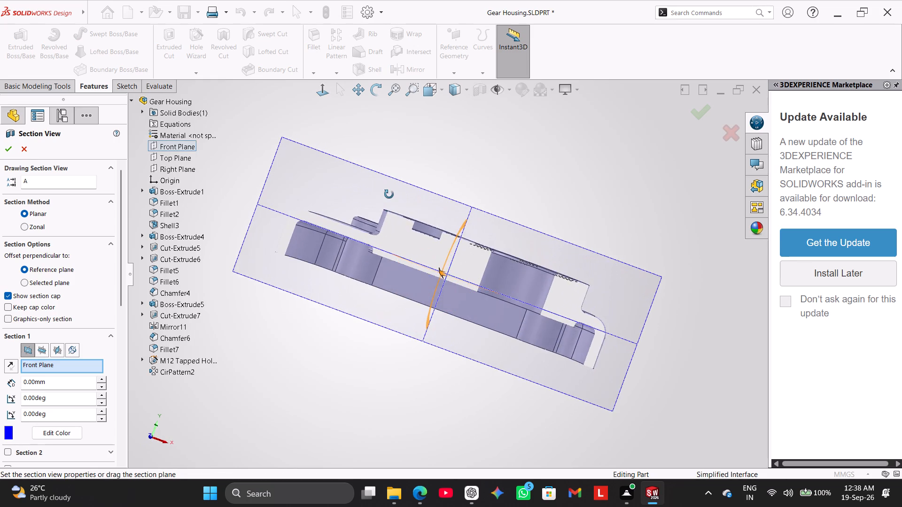
pyautogui.moveTo(389, 194); pyautogui.dragTo(390, 227, button='middle')
pyautogui.click(320, 92)
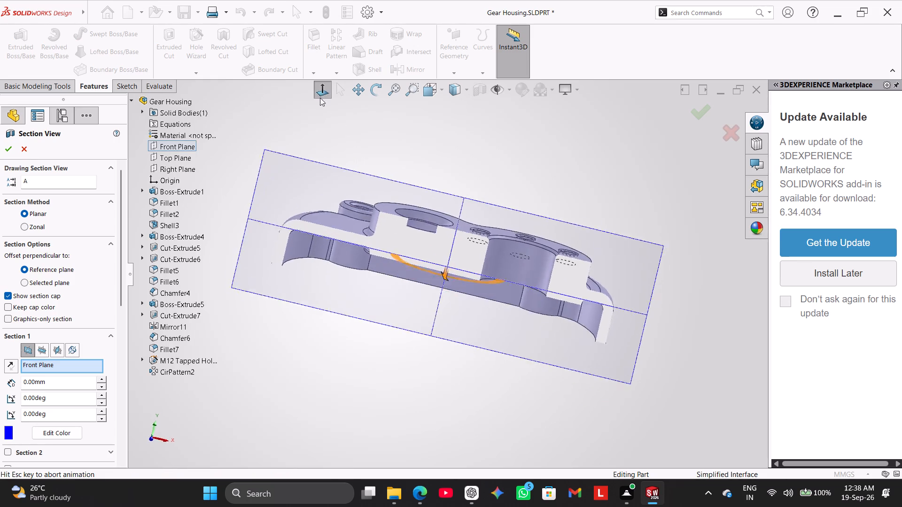
pyautogui.click(360, 376)
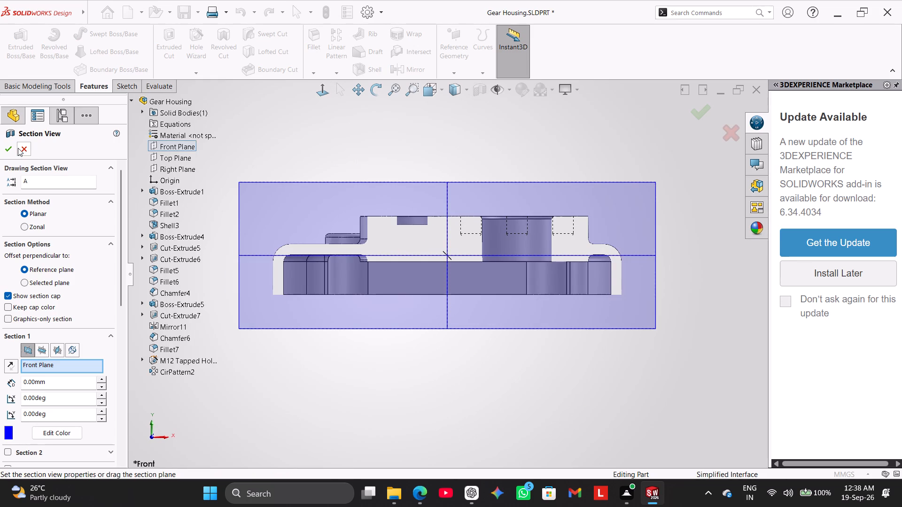
pyautogui.click(2, 149)
pyautogui.click(331, 349)
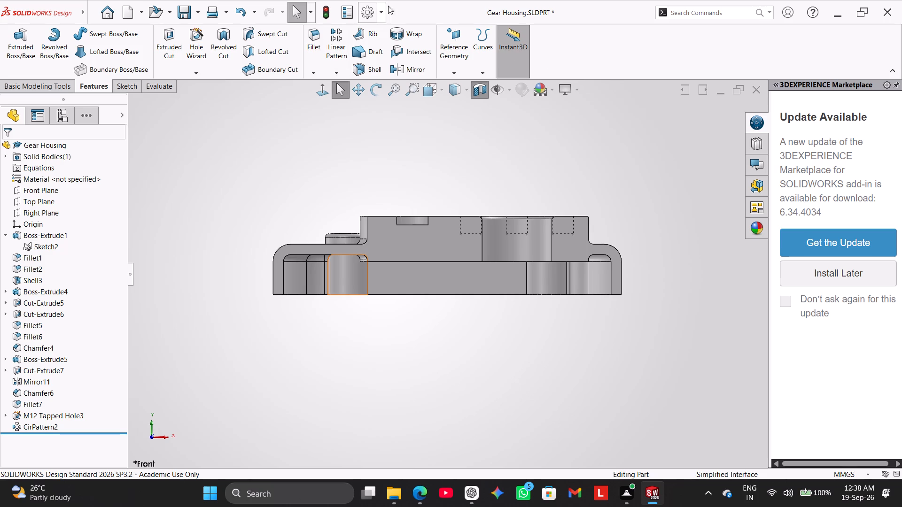
pyautogui.click(478, 89)
pyautogui.click(478, 89)
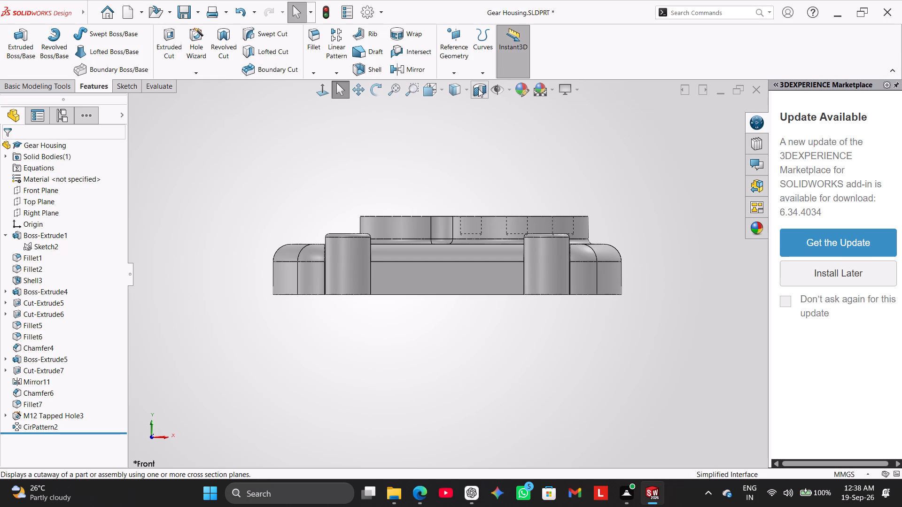
# Examine the housing in a temporary section parallel to the Front Plane at a -23 mm offset, viewed face-on, and remove it.
pyautogui.click(478, 89)
pyautogui.moveTo(341, 151); pyautogui.dragTo(346, 280, button='middle')
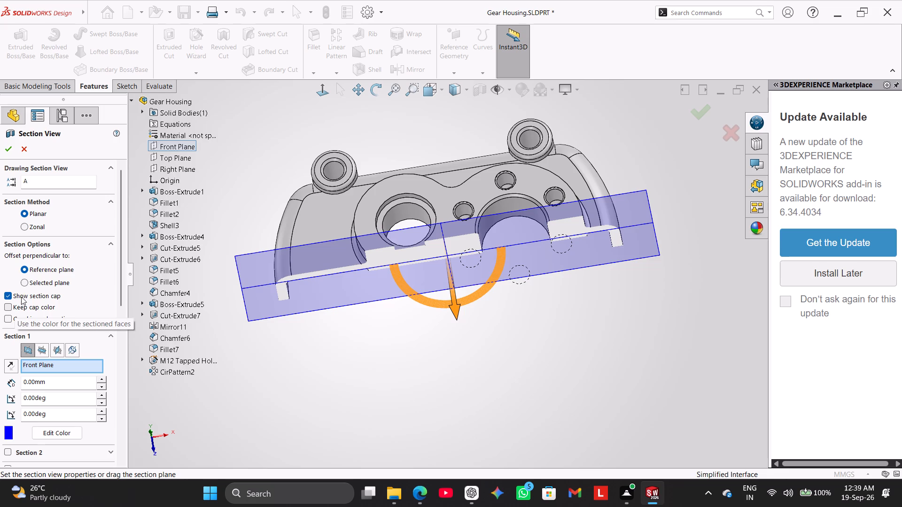
pyautogui.click(24, 225)
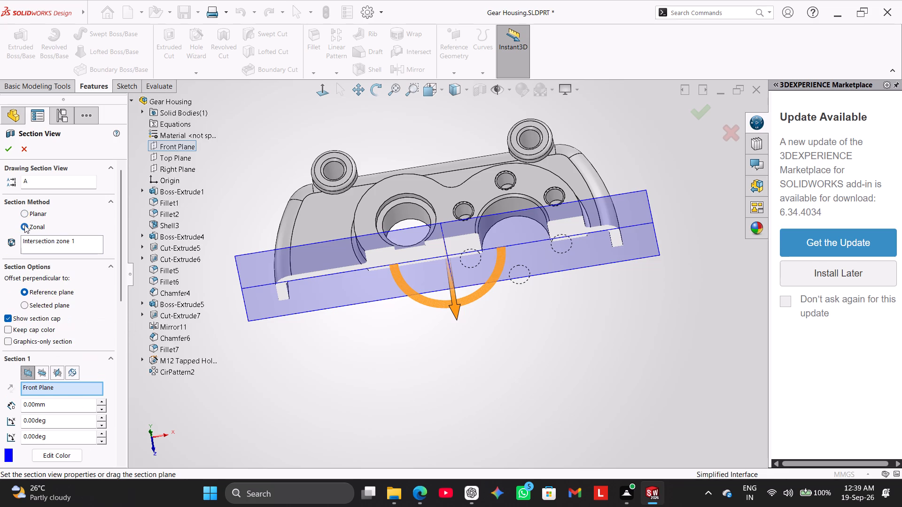
pyautogui.click(26, 214)
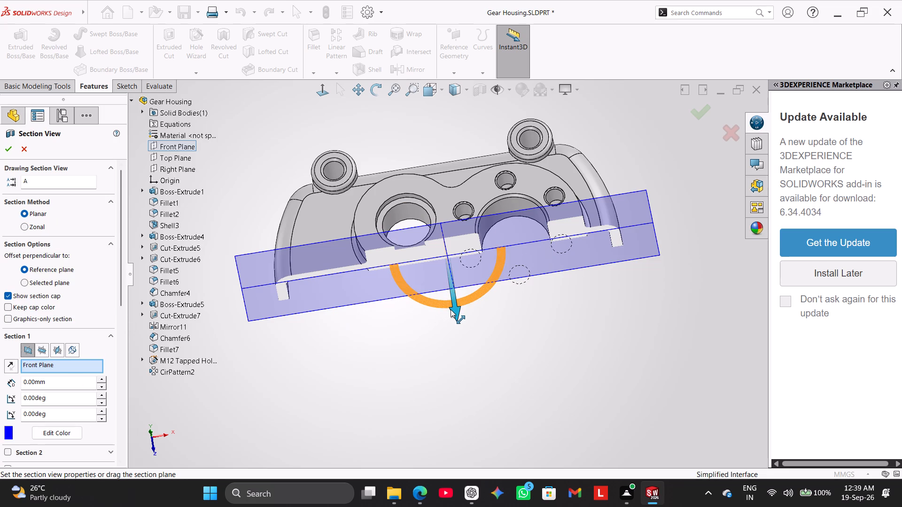
pyautogui.moveTo(452, 309); pyautogui.dragTo(452, 270)
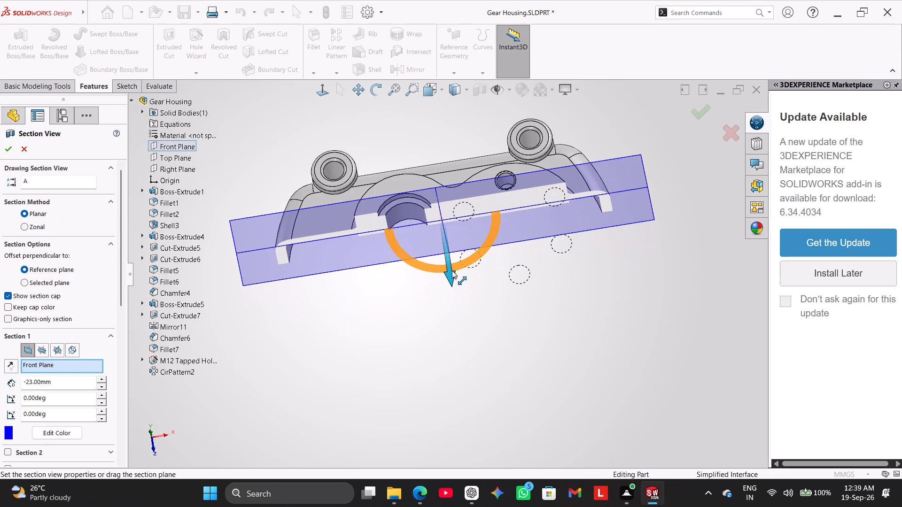
pyautogui.moveTo(452, 270); pyautogui.dragTo(456, 271)
pyautogui.click(452, 326)
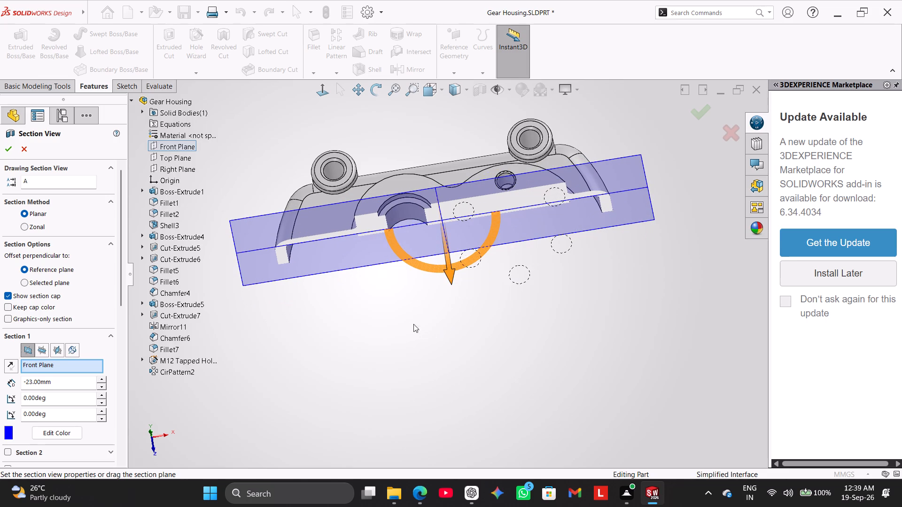
pyautogui.click(318, 94)
pyautogui.click(405, 385)
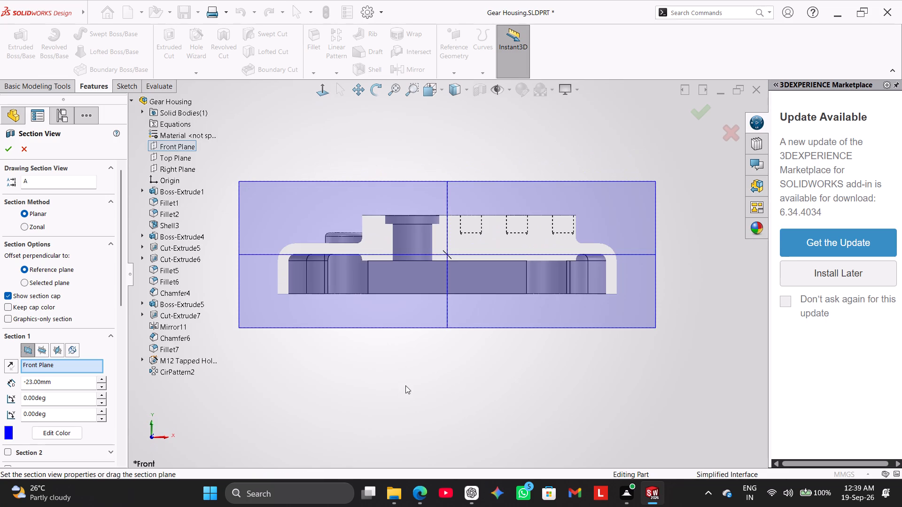
pyautogui.click(8, 151)
pyautogui.click(293, 393)
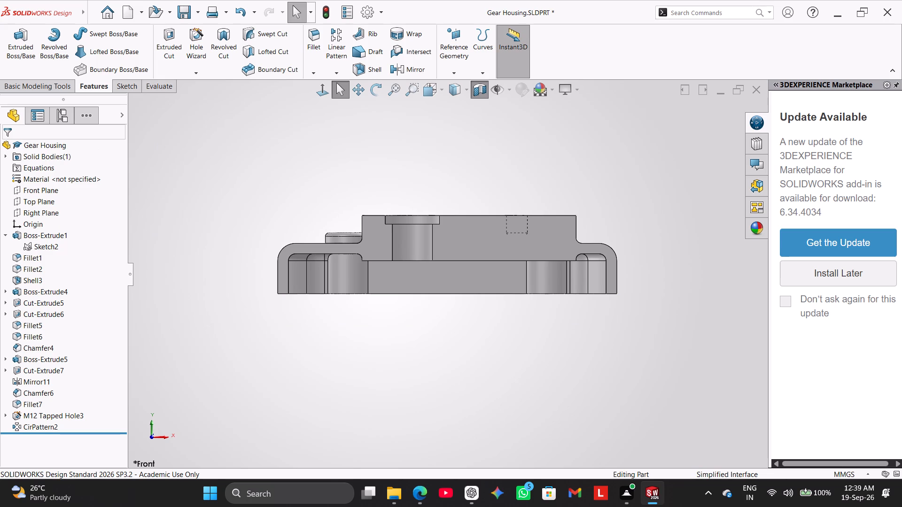
pyautogui.click(474, 91)
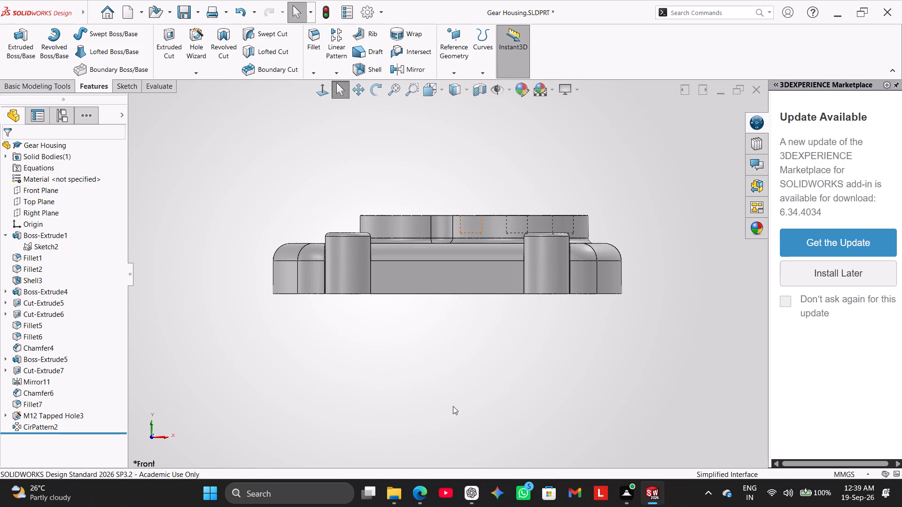
# Inspect the housing's hollow underside and side walls from several angles, and check the finished hole pattern from the top view.
pyautogui.moveTo(451, 396); pyautogui.dragTo(456, 259, button='middle')
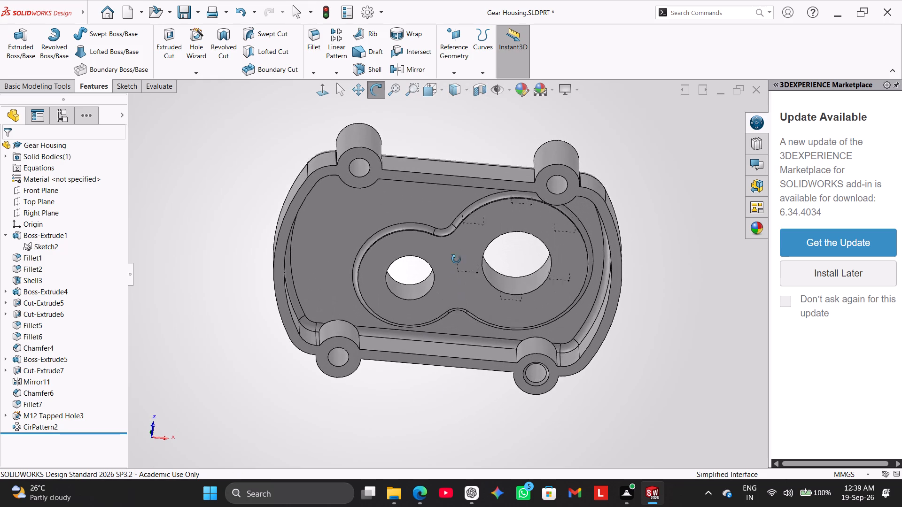
pyautogui.moveTo(456, 259); pyautogui.dragTo(457, 311, button='middle')
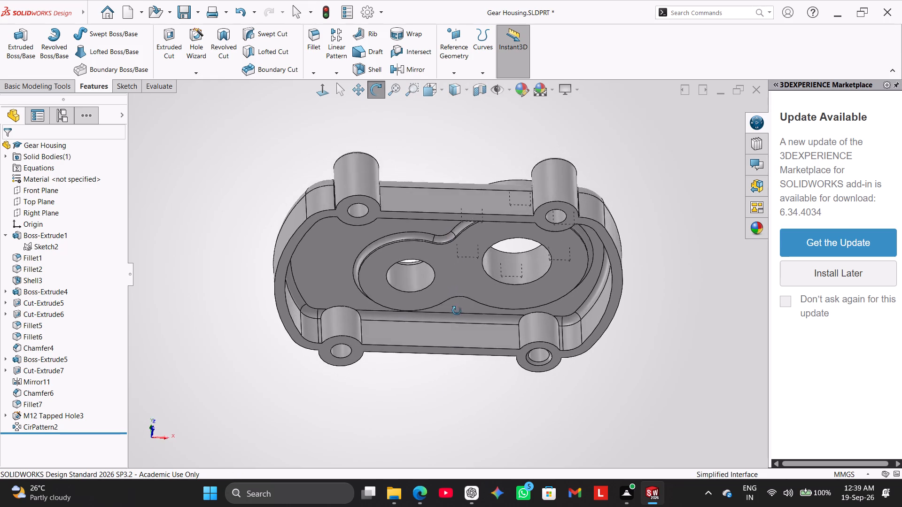
pyautogui.moveTo(457, 311); pyautogui.dragTo(456, 356, button='middle')
pyautogui.scroll(-1, 456, 356)
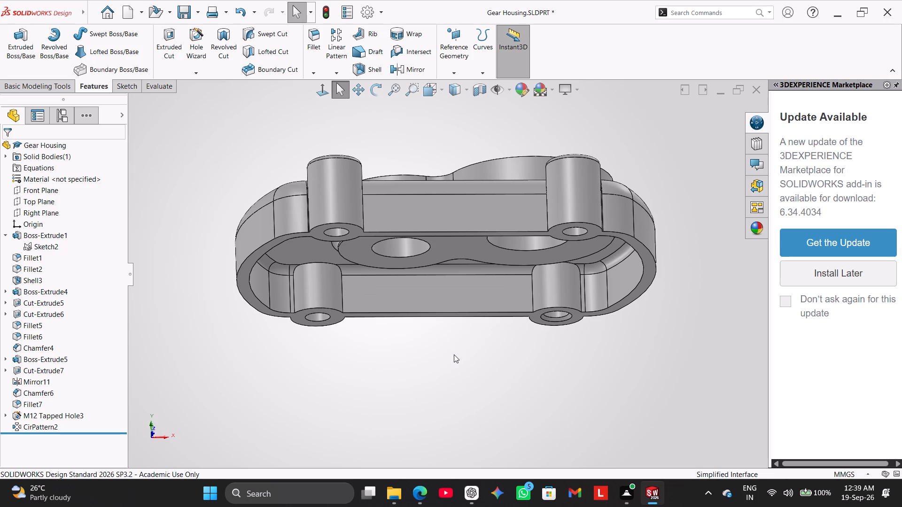
pyautogui.moveTo(380, 149); pyautogui.dragTo(380, 168, button='middle')
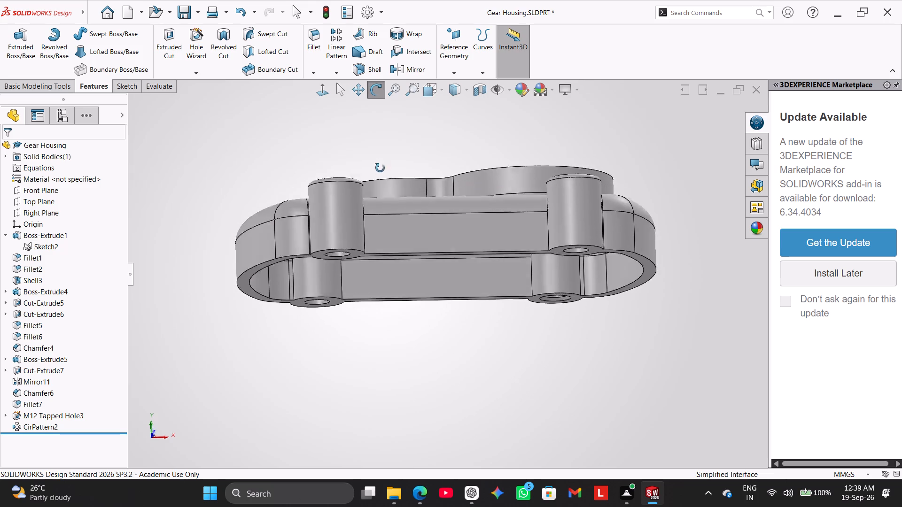
pyautogui.moveTo(380, 168); pyautogui.dragTo(353, 71, button='middle')
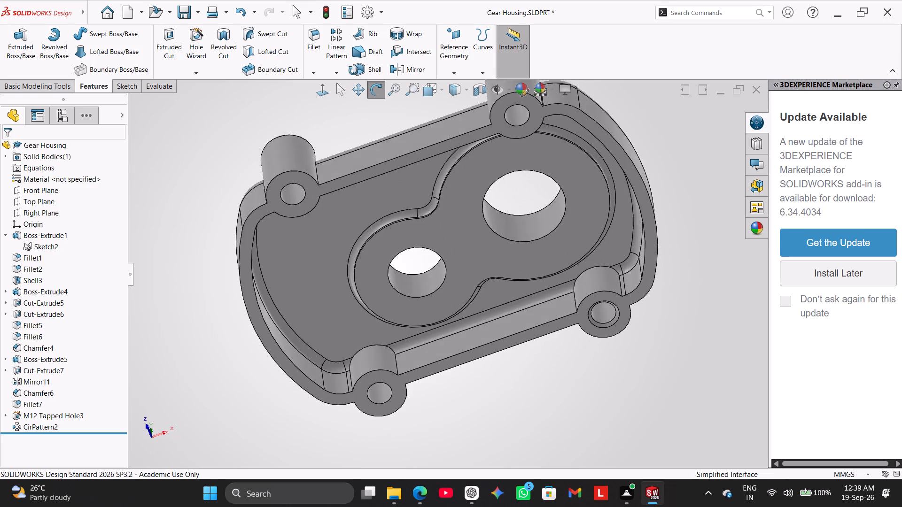
pyautogui.moveTo(353, 71); pyautogui.dragTo(385, 58, button='middle')
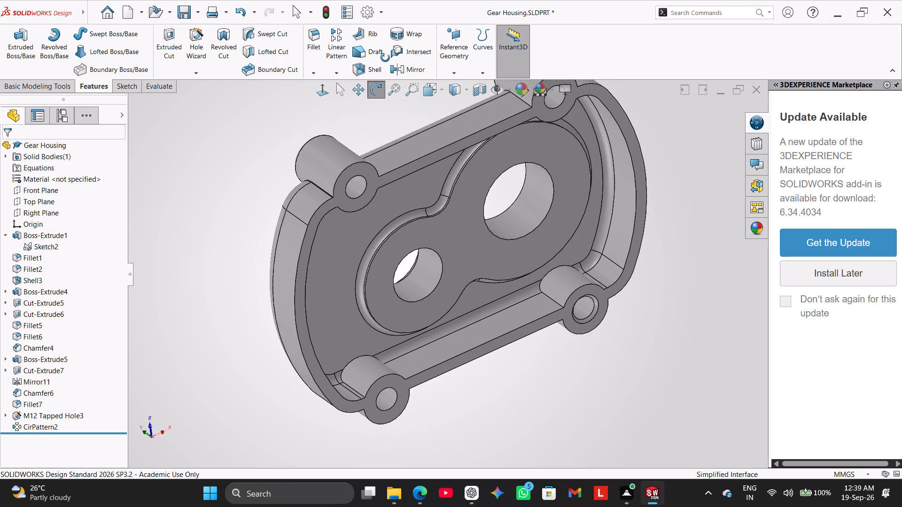
pyautogui.moveTo(385, 58); pyautogui.dragTo(374, 78, button='middle')
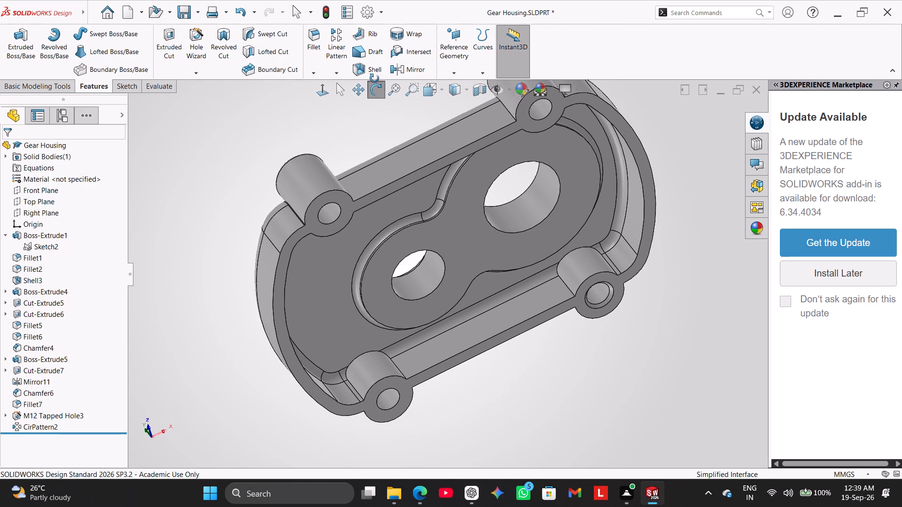
pyautogui.moveTo(374, 78); pyautogui.dragTo(374, 79, button='middle')
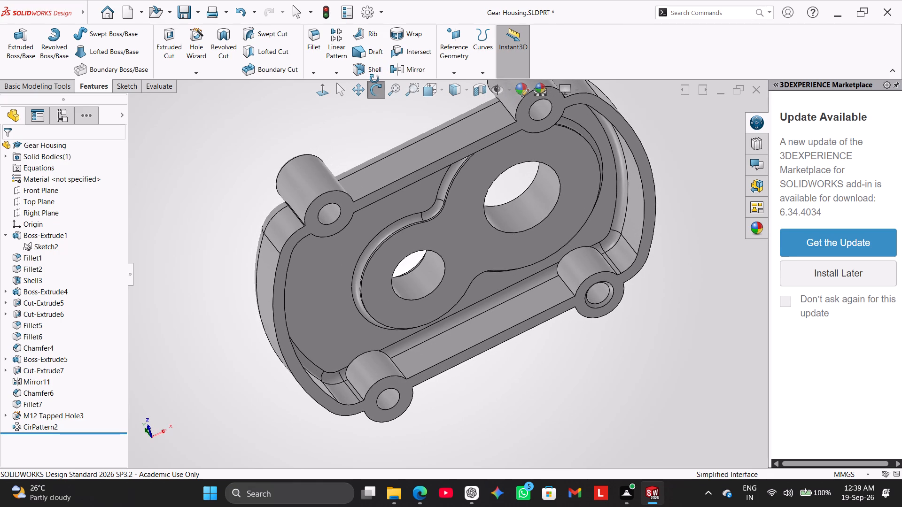
pyautogui.moveTo(374, 79); pyautogui.dragTo(362, 86, button='middle')
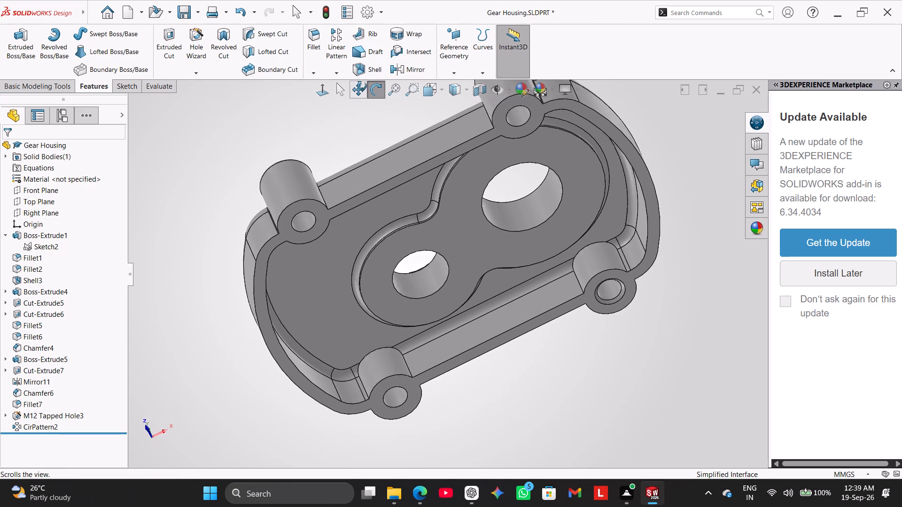
pyautogui.moveTo(362, 86); pyautogui.dragTo(355, 84, button='middle')
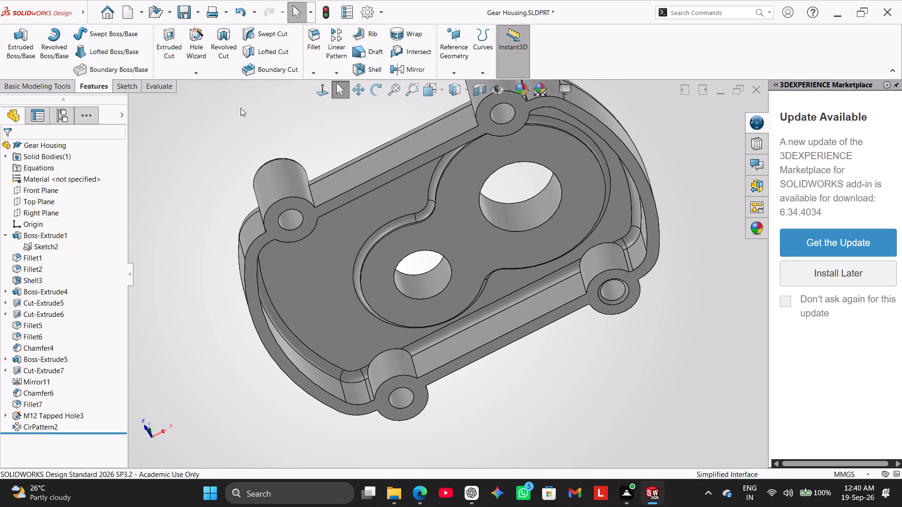
pyautogui.moveTo(238, 110); pyautogui.dragTo(237, 129, button='middle')
pyautogui.moveTo(216, 243); pyautogui.dragTo(242, 172, button='right')
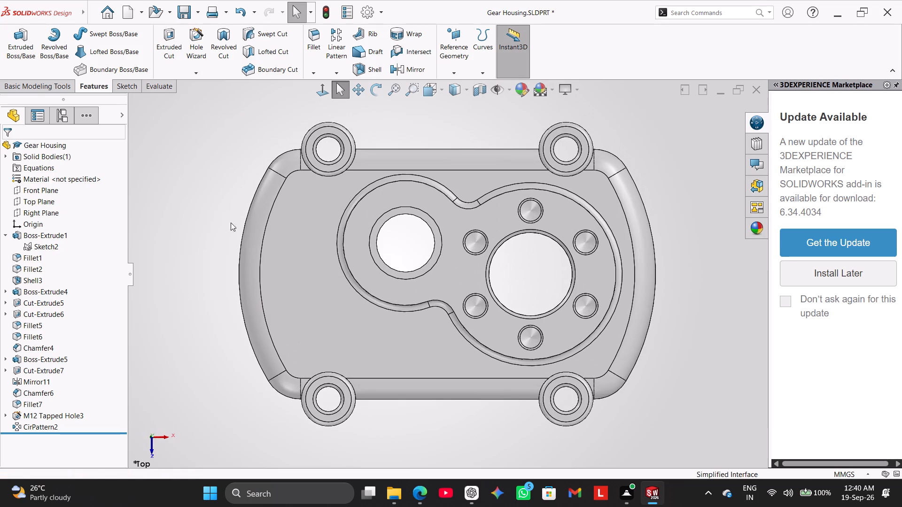
# Save the finished gear housing part with the model in isometric orientation.
pyautogui.moveTo(209, 245); pyautogui.dragTo(258, 181, button='right')
pyautogui.click(214, 177)
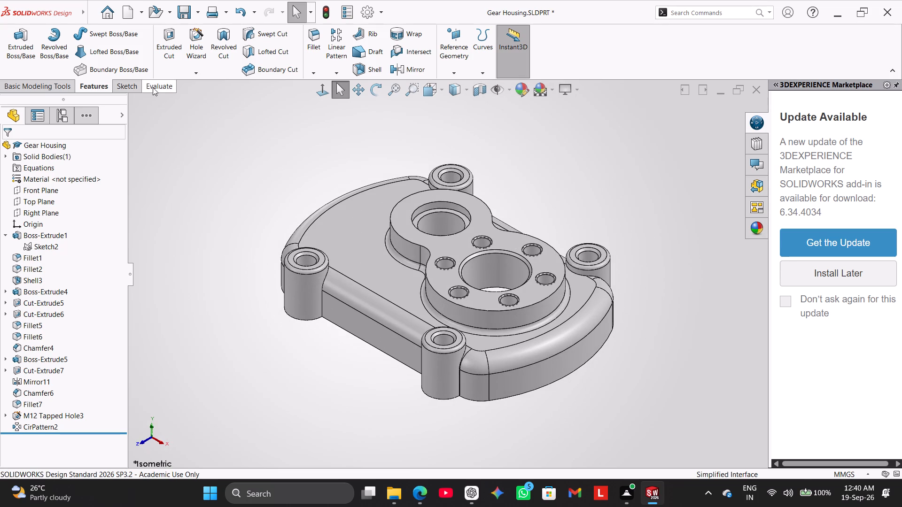
pyautogui.click(185, 9)
pyautogui.doubleClick(184, 8)
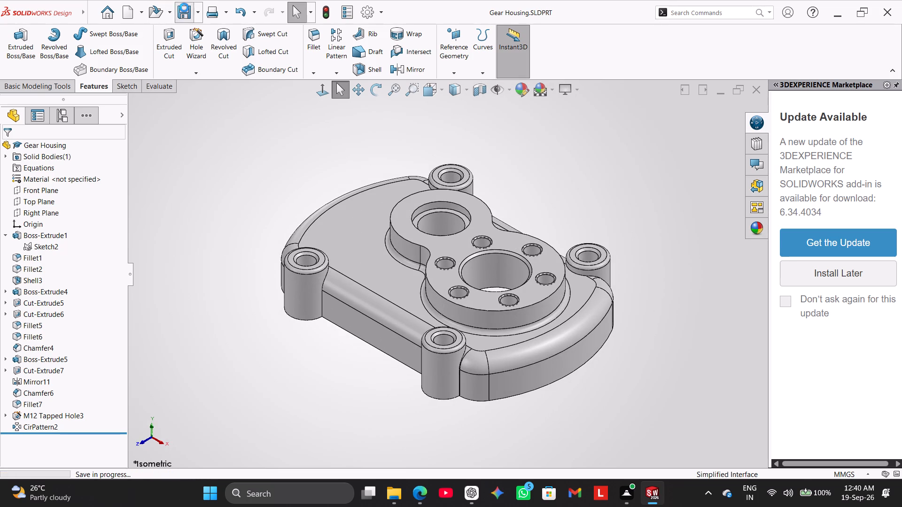
# Export the gear housing as an Adobe PDF named Gear Housing.pdf in the Internship Works folder, without the 3D PDF option.
pyautogui.click(200, 10)
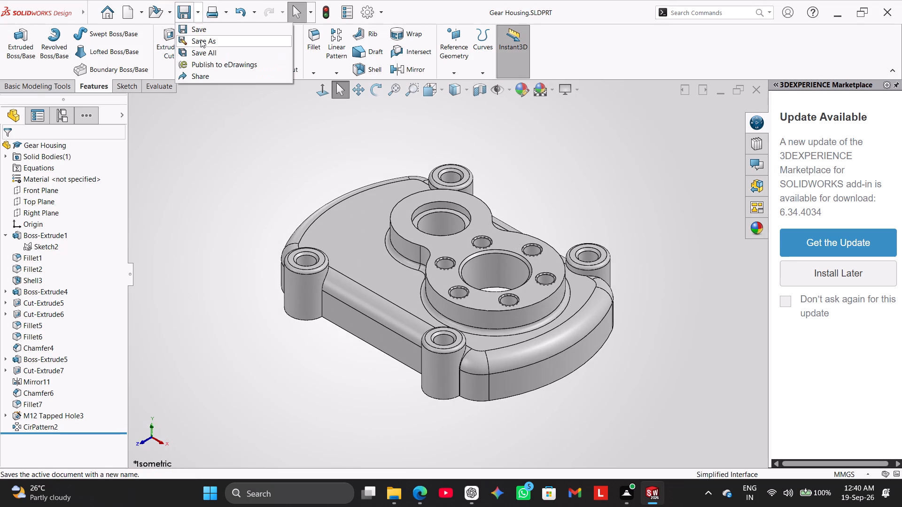
pyautogui.click(201, 39)
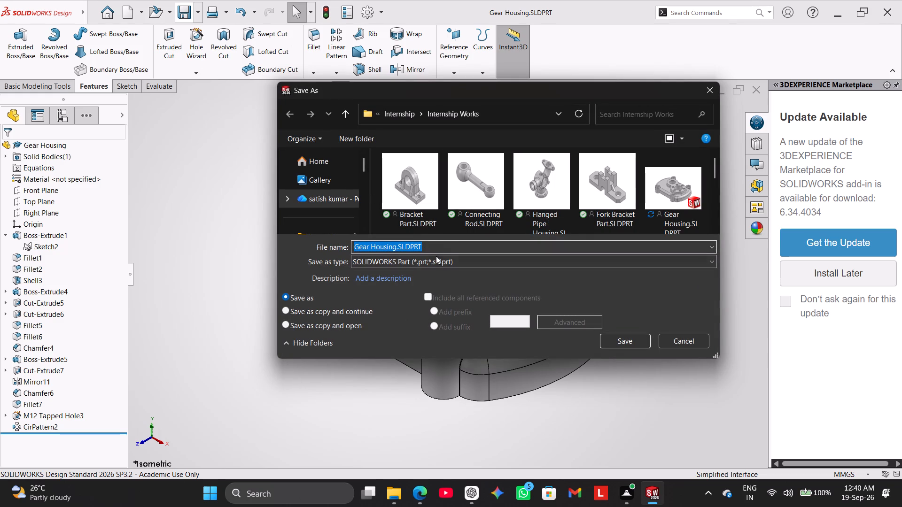
pyautogui.click(439, 260)
pyautogui.click(436, 91)
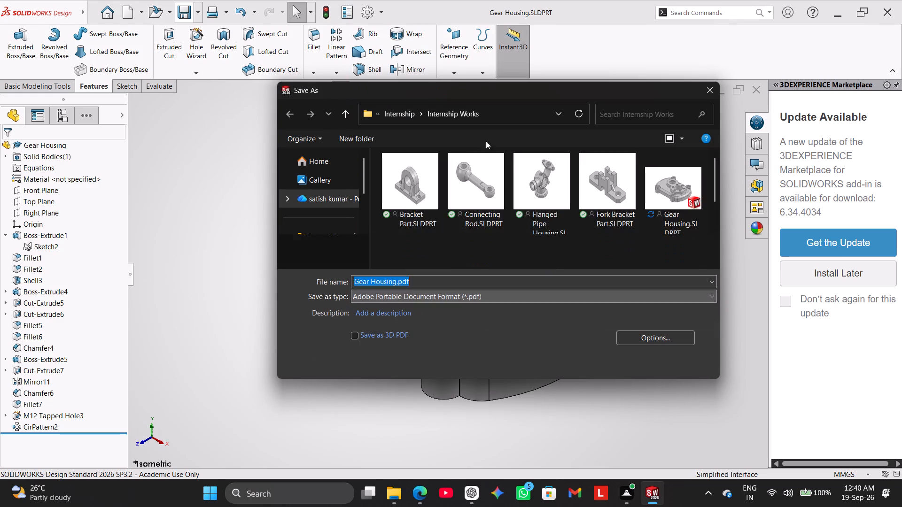
pyautogui.click(633, 356)
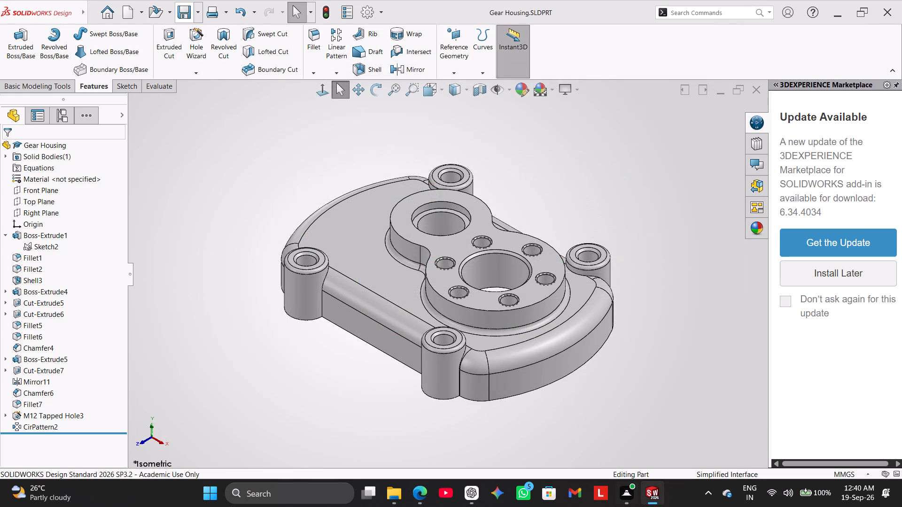